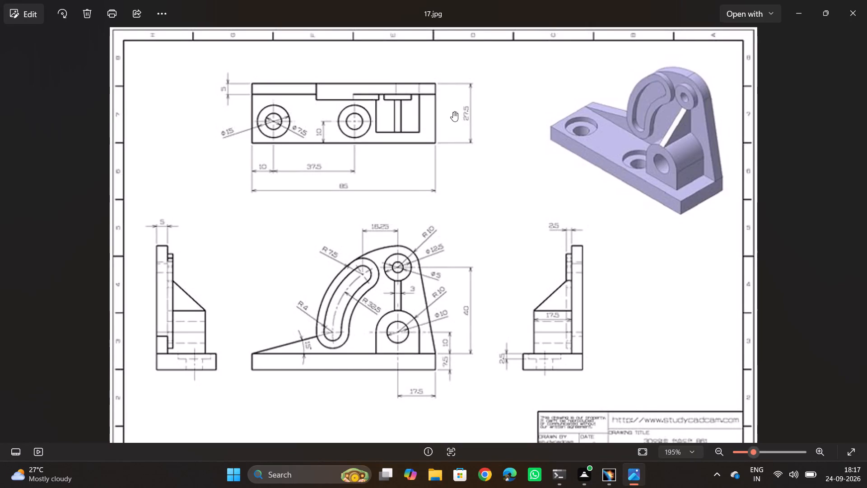
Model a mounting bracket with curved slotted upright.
Switch to CATIA V5 and create a new part in the Part Design workbench.
click(602, 487)
click(14, 18)
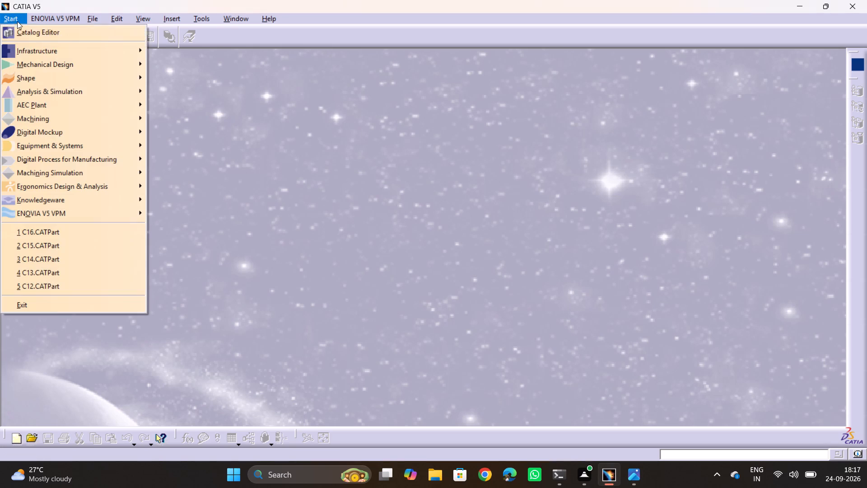
click(28, 57)
click(29, 63)
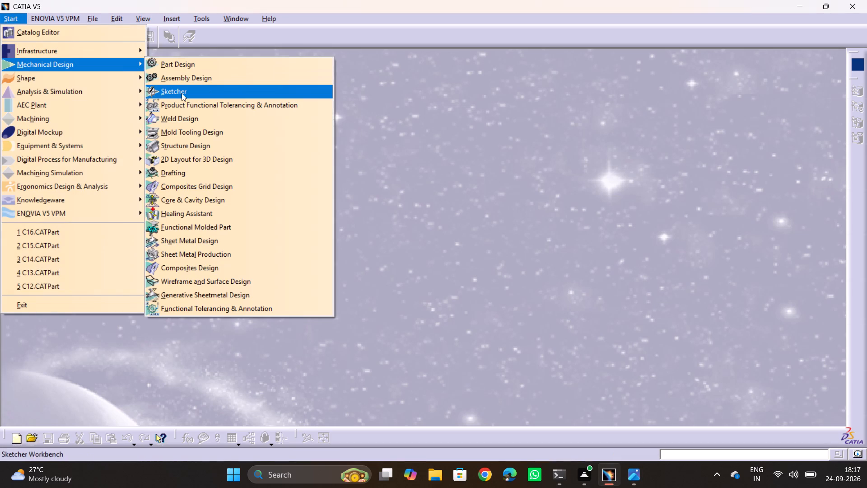
click(206, 64)
key(Return)
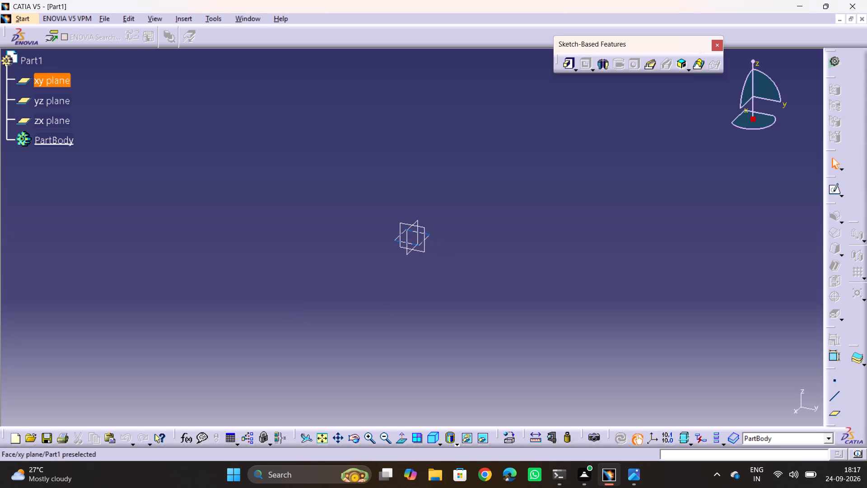
On the xy plane, sketch a centered rectangle about 182 mm wide and 43 mm high, centred on the origin.
click(431, 237)
click(833, 189)
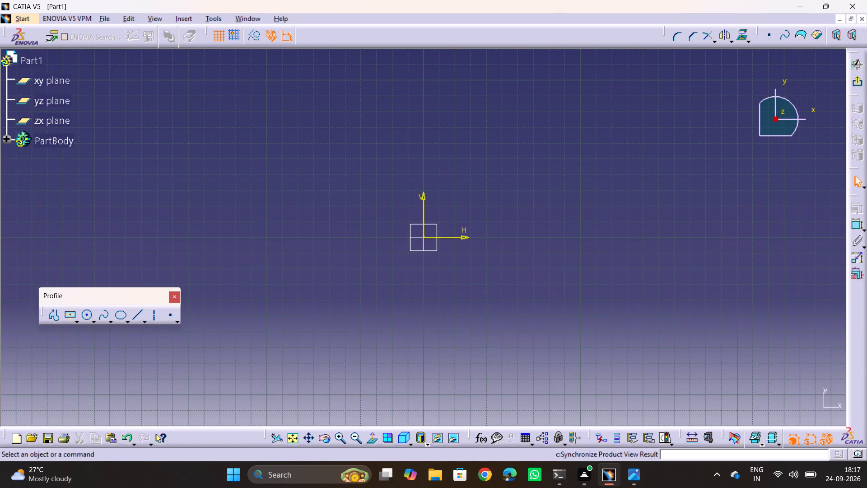
click(66, 318)
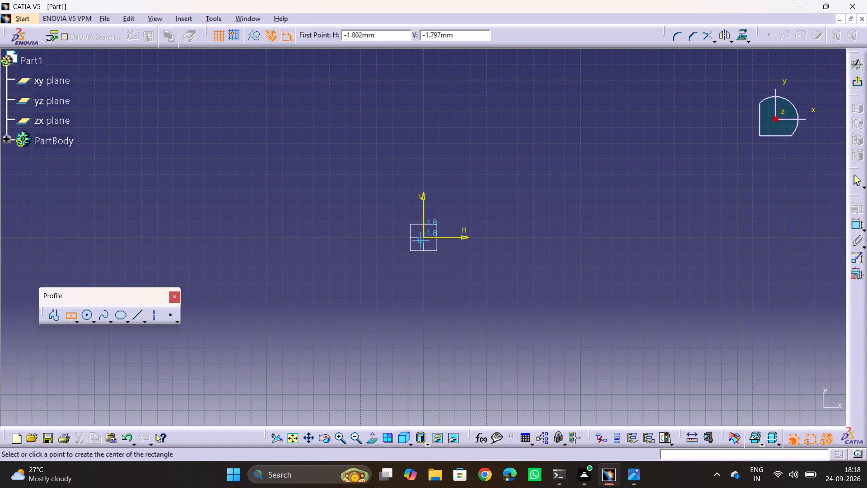
click(423, 236)
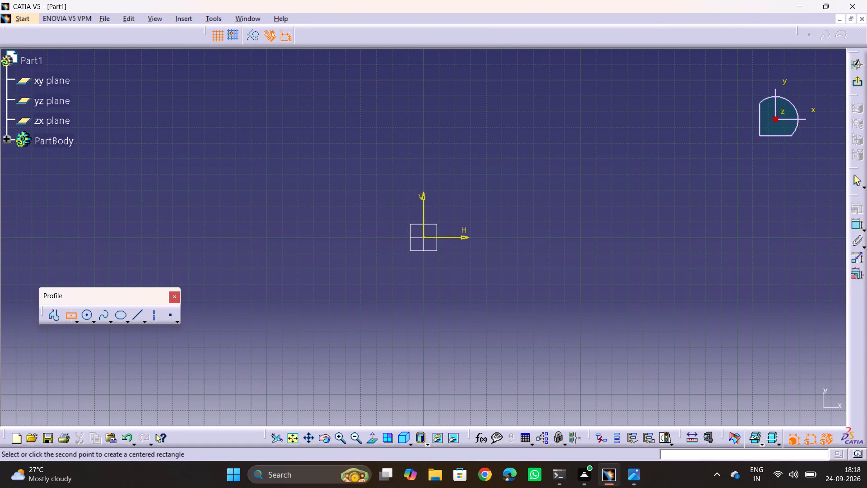
click(565, 204)
click(669, 247)
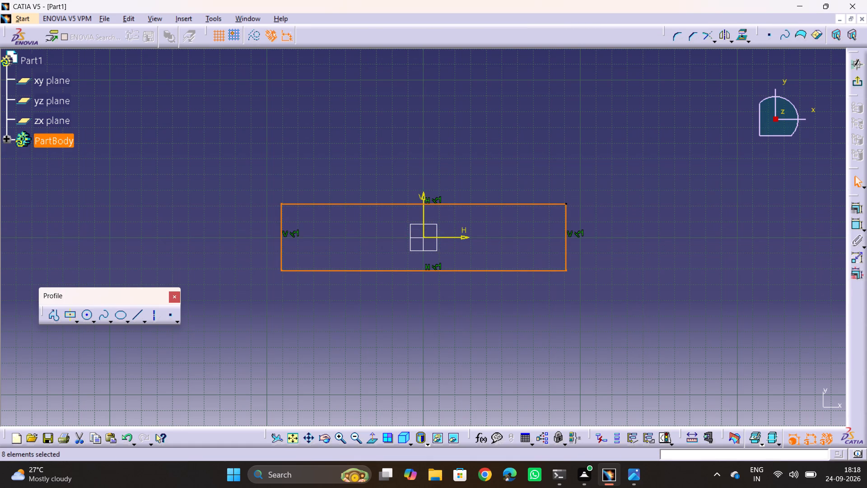
Check the reference drawing, dimension the rectangle's vertical side and set it to 27.5 mm.
key(alt+Tab)
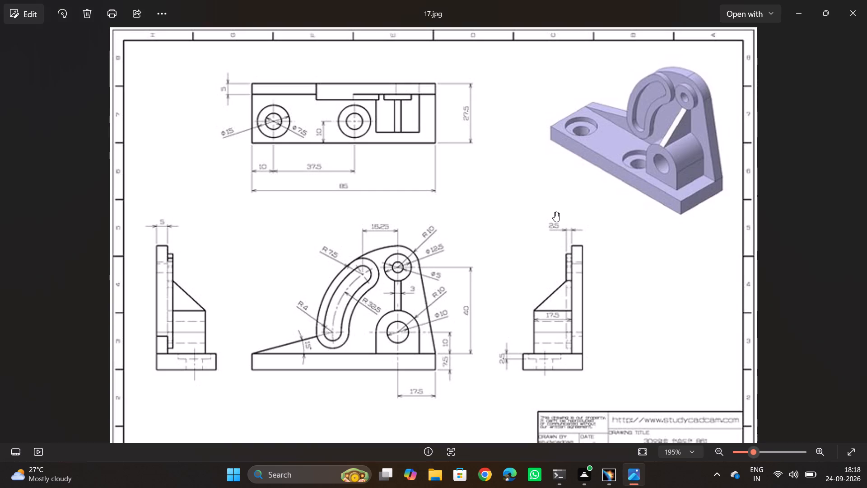
key(alt+Tab)
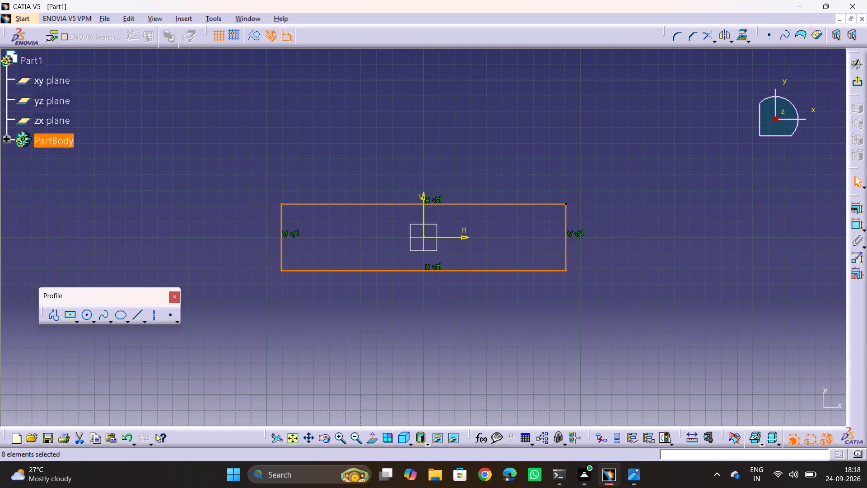
click(853, 225)
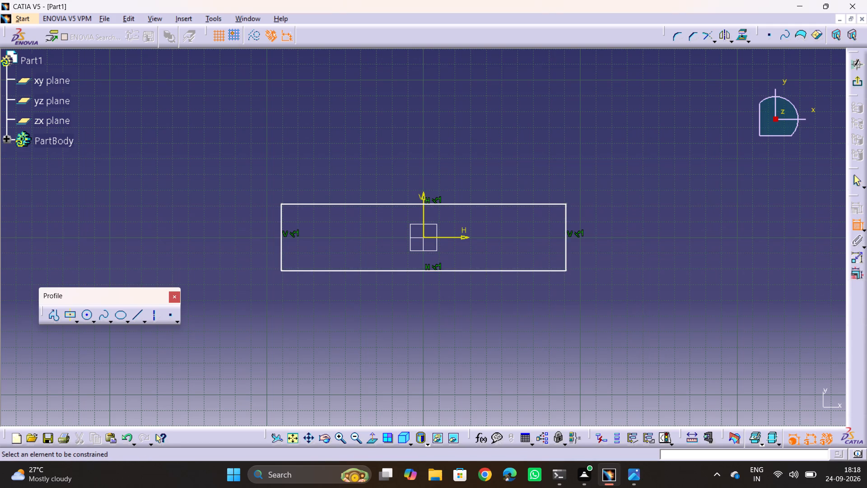
click(566, 253)
click(629, 249)
double_click(624, 248)
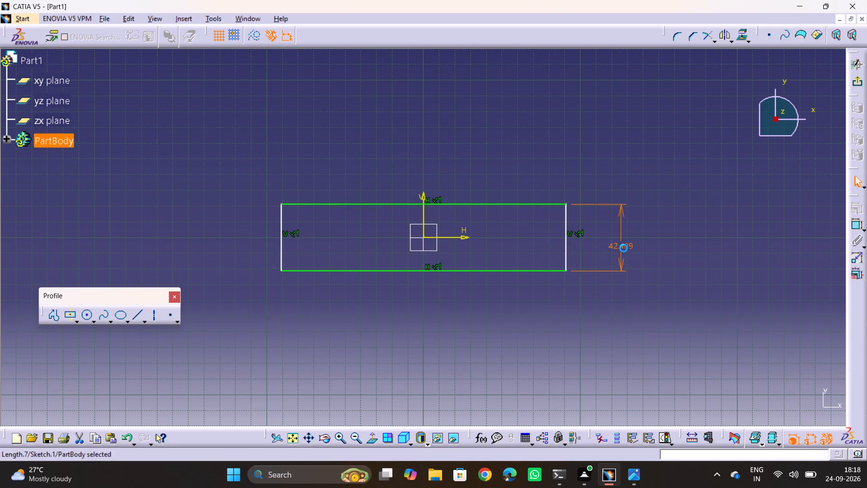
text(27.5)
key(Return)
click(599, 310)
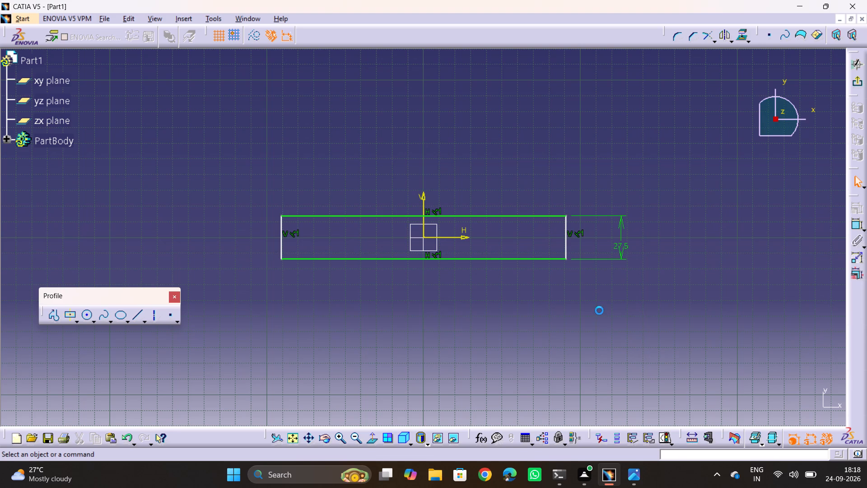
Dimension the rectangle's horizontal side, set it to 85 mm and exit the sketch.
click(529, 257)
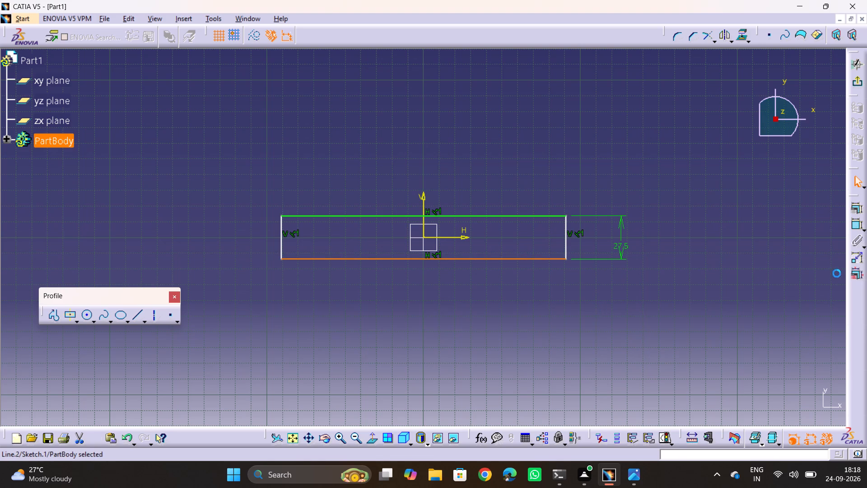
click(853, 219)
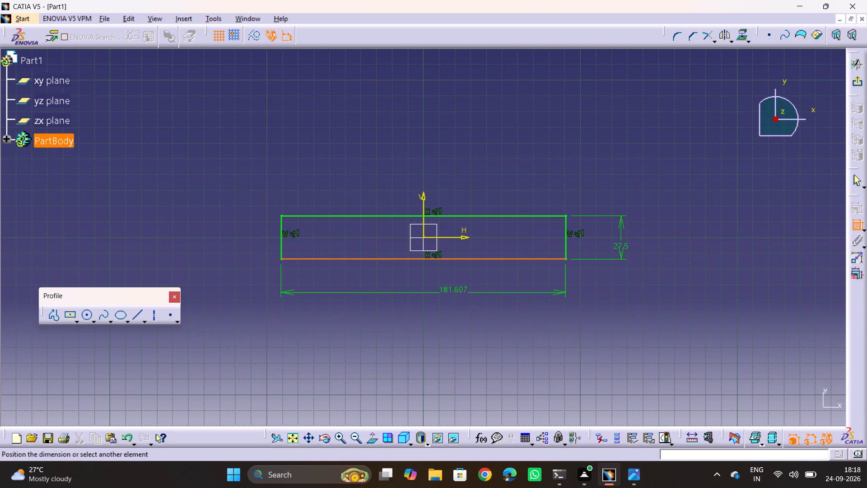
click(425, 292)
double_click(423, 290)
text(85)
key(Return)
click(594, 280)
ctrl+middle_drag(471, 259, 465, 227)
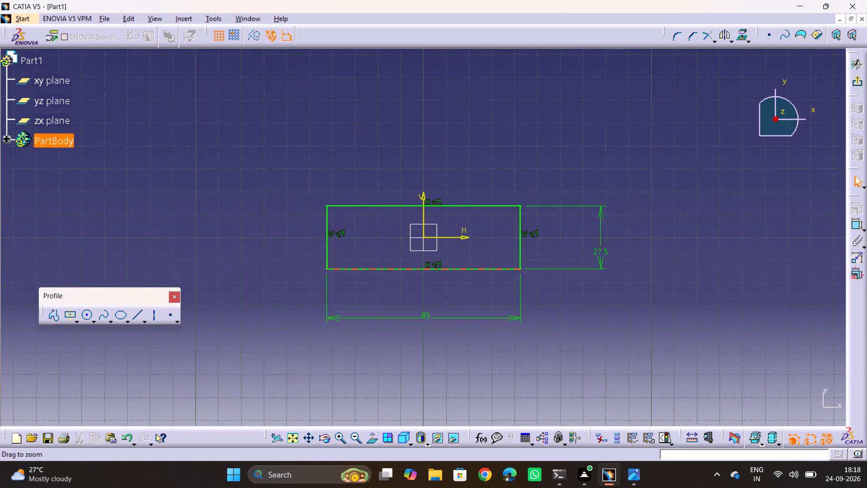
ctrl+middle_drag(465, 227, 484, 183)
ctrl+scroll(484, 183, up, 1)
key(alt+Tab)
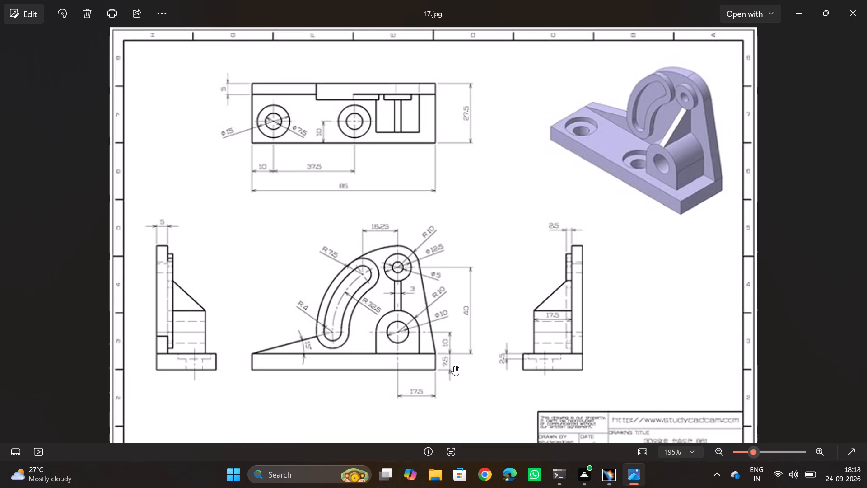
key(alt+Tab)
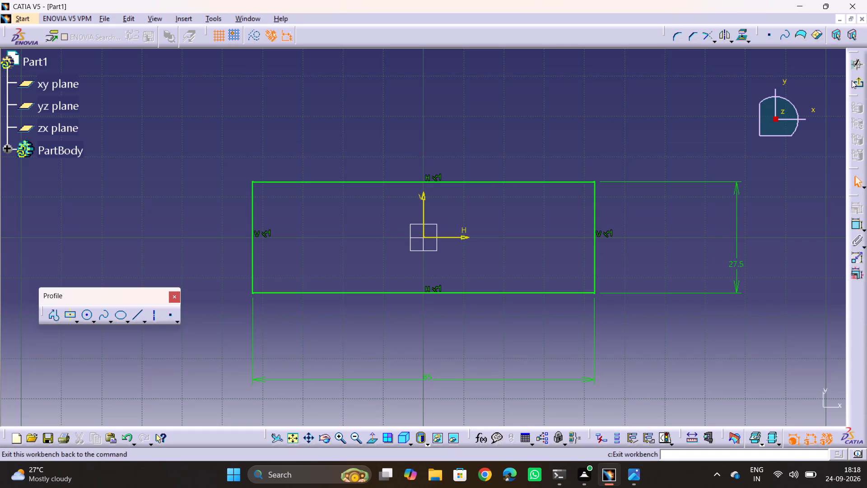
click(852, 80)
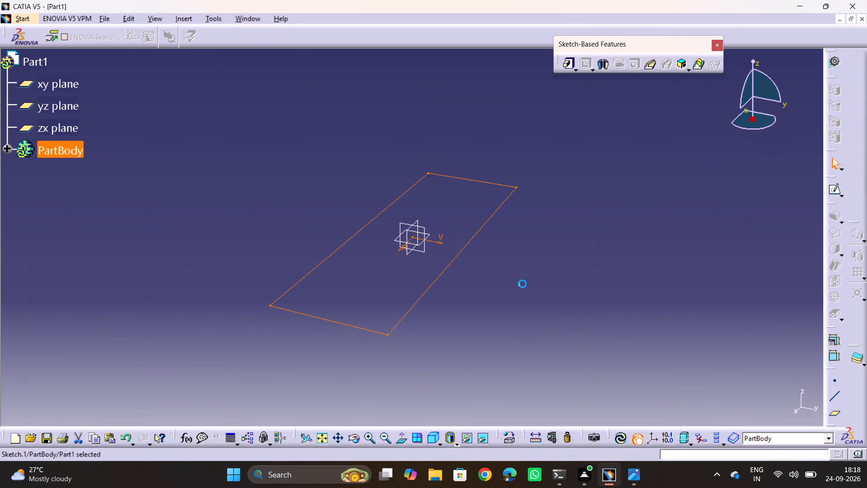
click(595, 322)
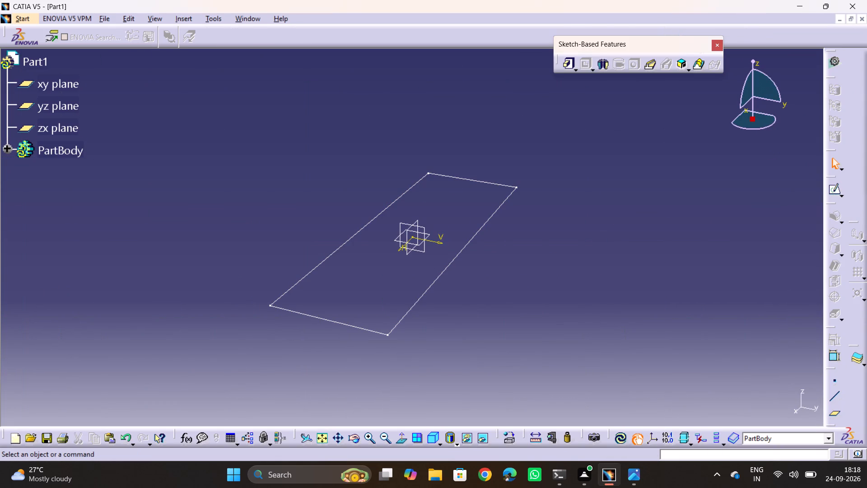
Reopen the rectangle sketch, set its vertical dimension to 85 mm and its horizontal dimension to 27.5 mm, and exit the sketch.
double_click(436, 277)
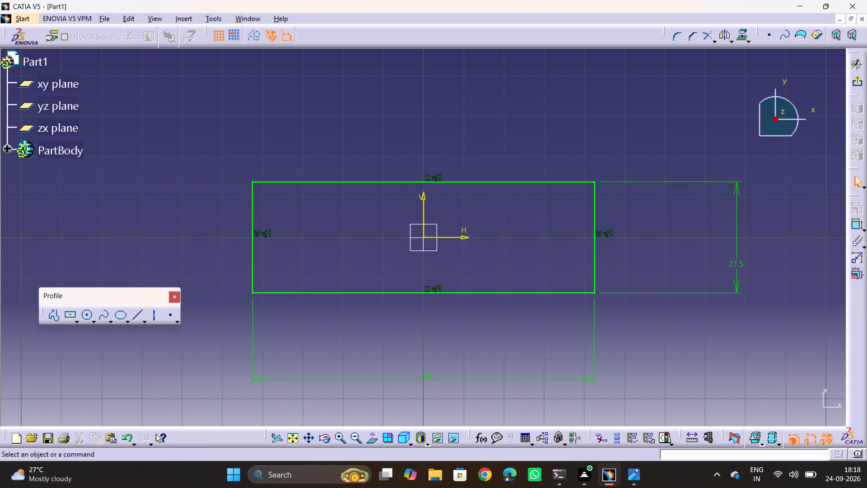
double_click(739, 265)
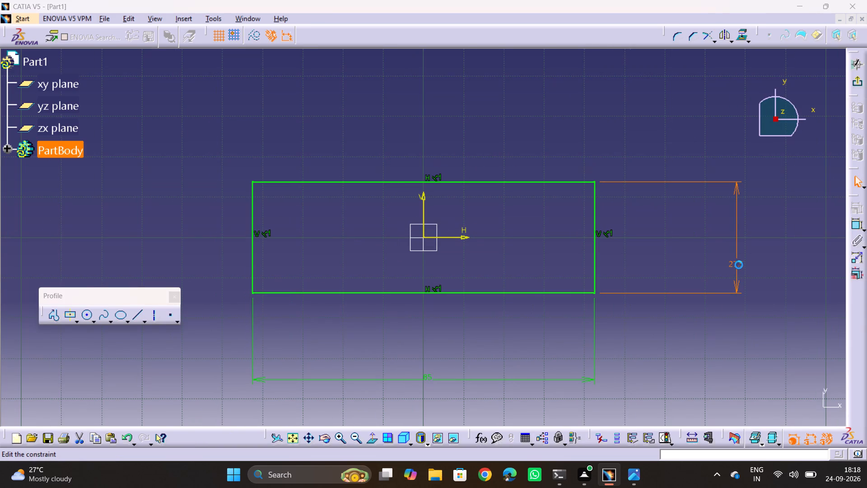
text(85)
key(Return)
middle_drag(490, 360, 488, 212)
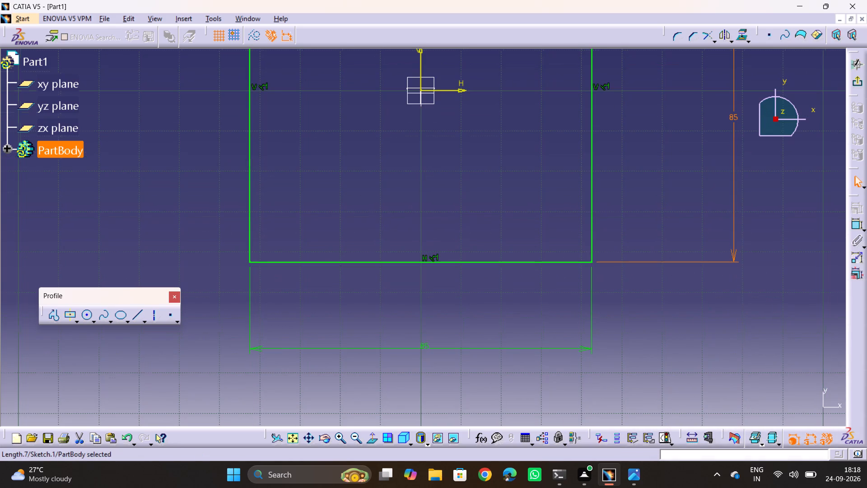
double_click(422, 348)
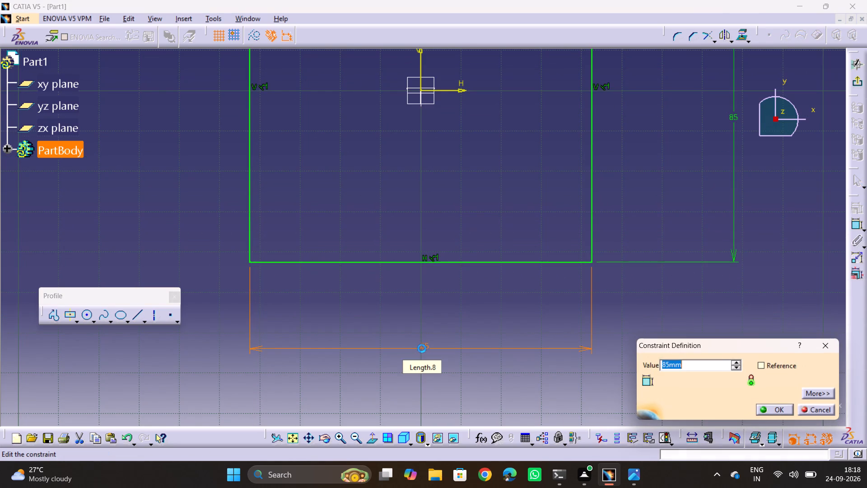
text(27.5)
key(Return)
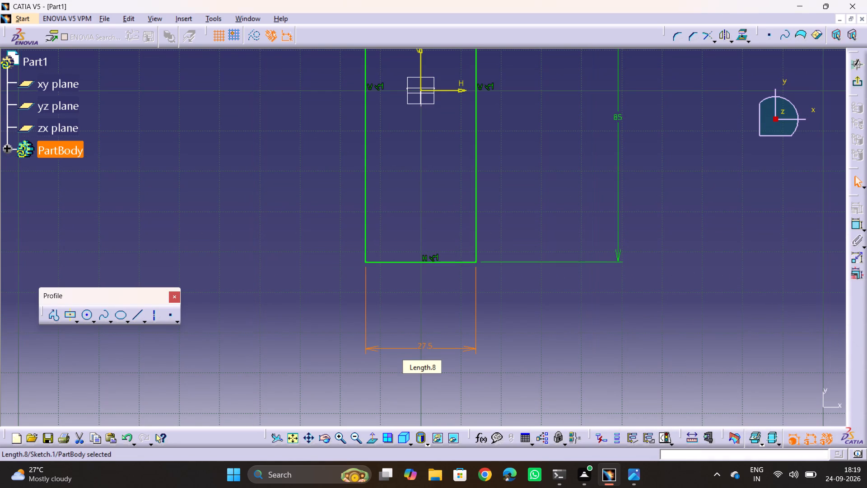
click(568, 324)
middle_drag(697, 214, 715, 310)
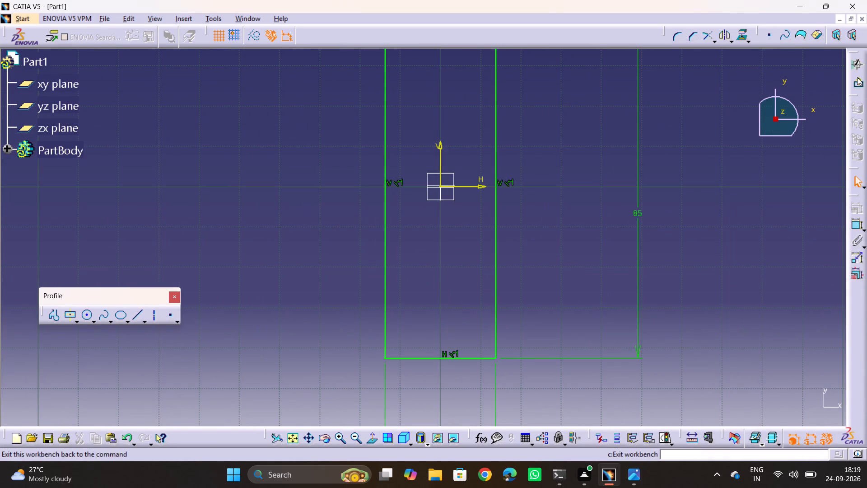
click(861, 78)
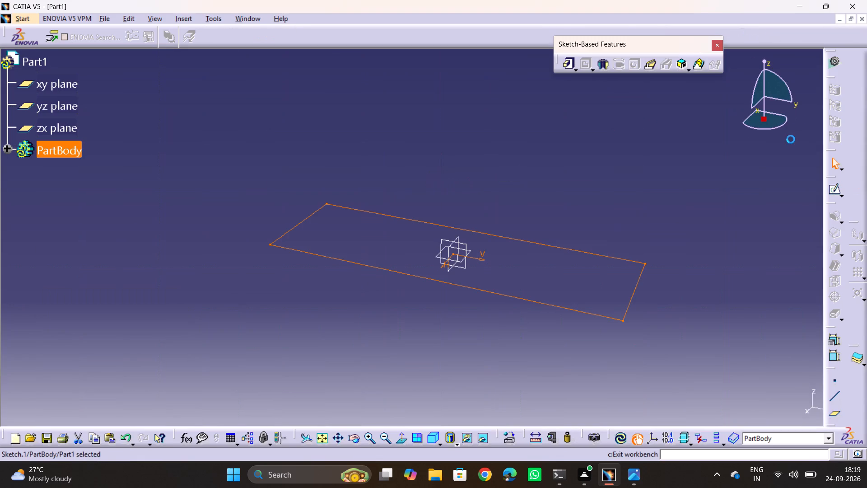
click(444, 355)
Check the base thickness in the reference drawing and pad the rectangle sketch 7.5 mm to form the base plate.
key(alt+Tab)
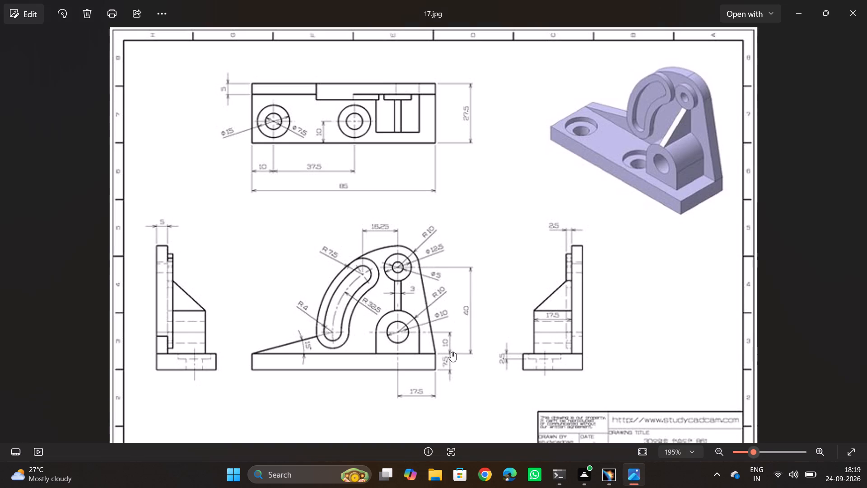
key(alt+Tab)
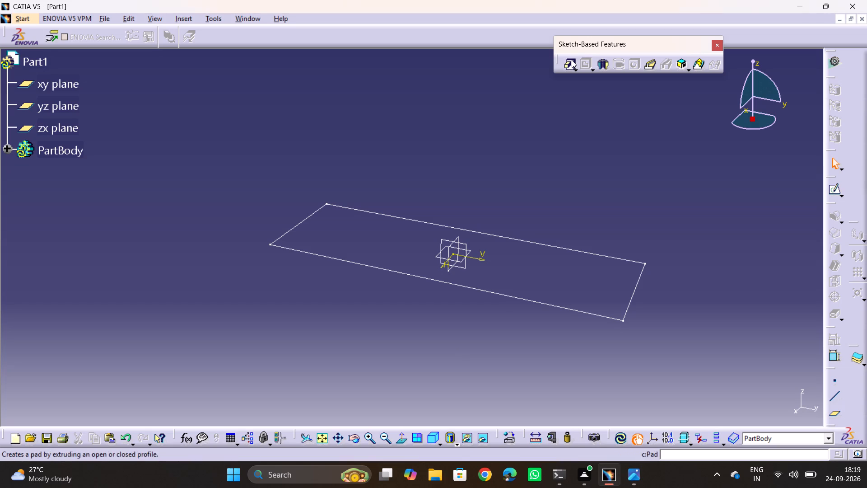
click(571, 60)
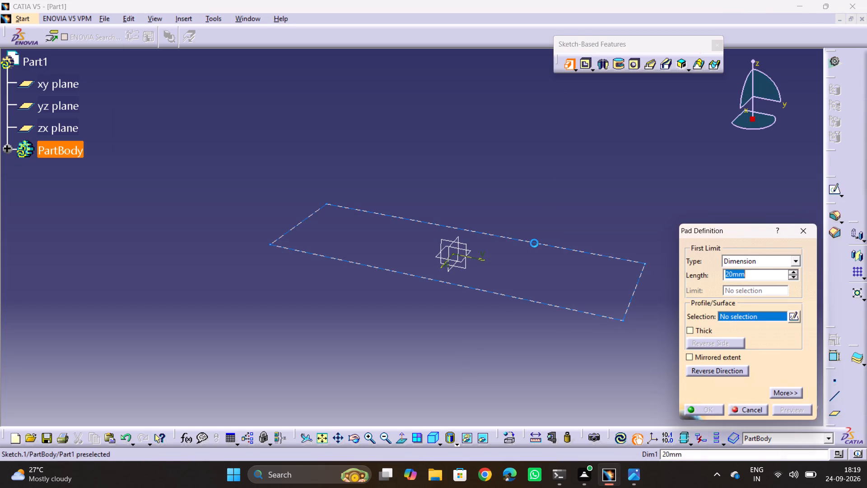
click(534, 243)
text(7.5)
key(Return)
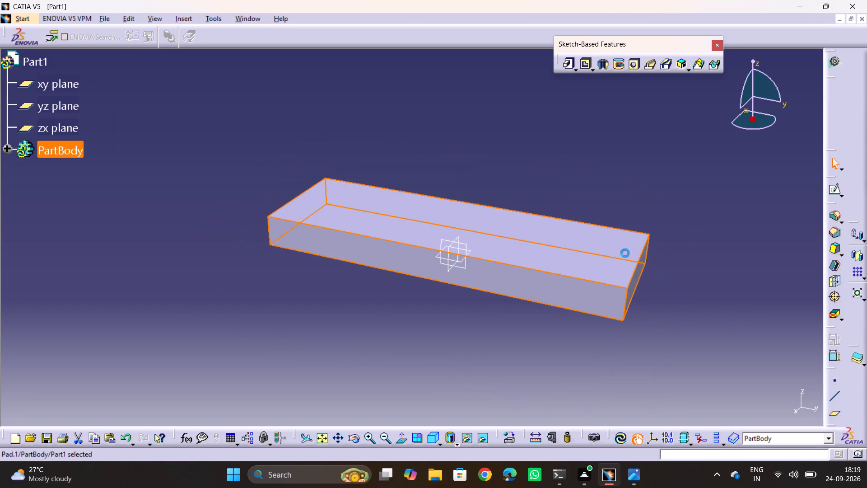
click(639, 196)
middle_drag(629, 225, 621, 225)
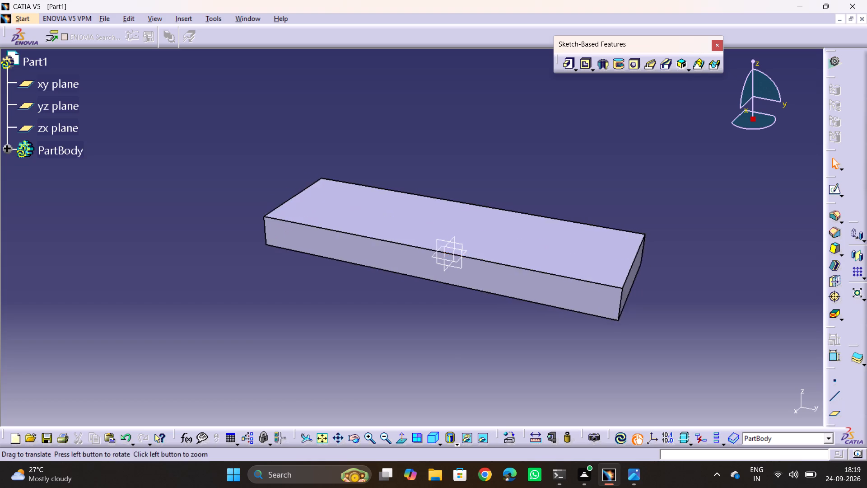
middle_drag(621, 225, 637, 235)
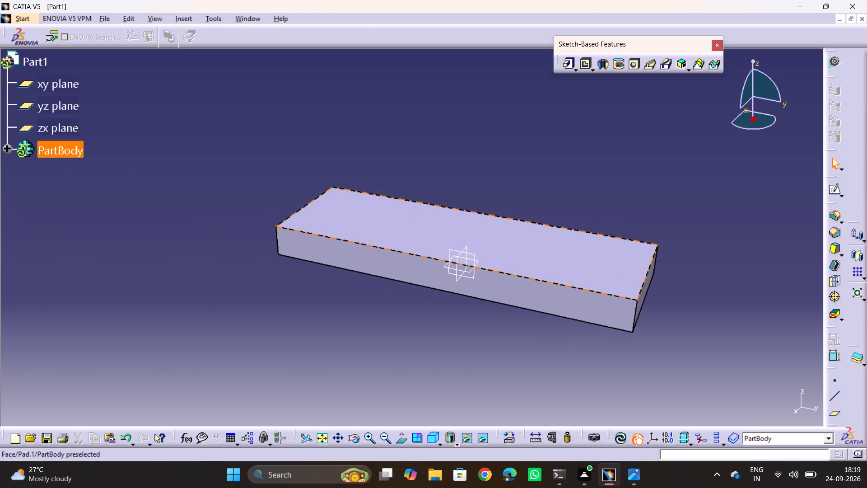
Check the reference drawing and open a new sketch on the base plate's long vertical side face.
key(alt+Tab)
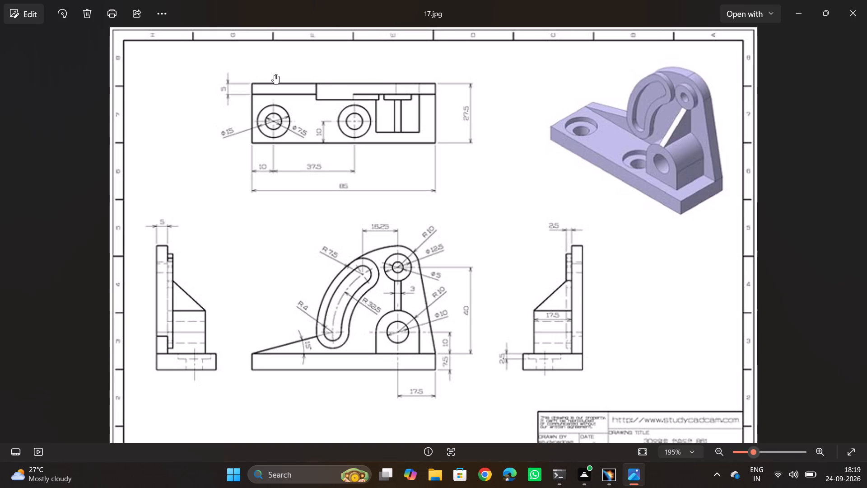
key(alt+Tab)
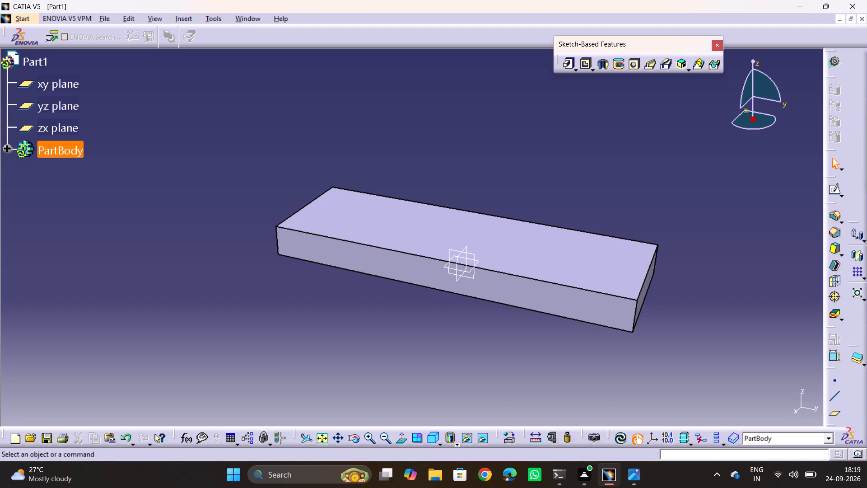
middle_drag(415, 332, 216, 285)
drag(415, 332, 216, 285)
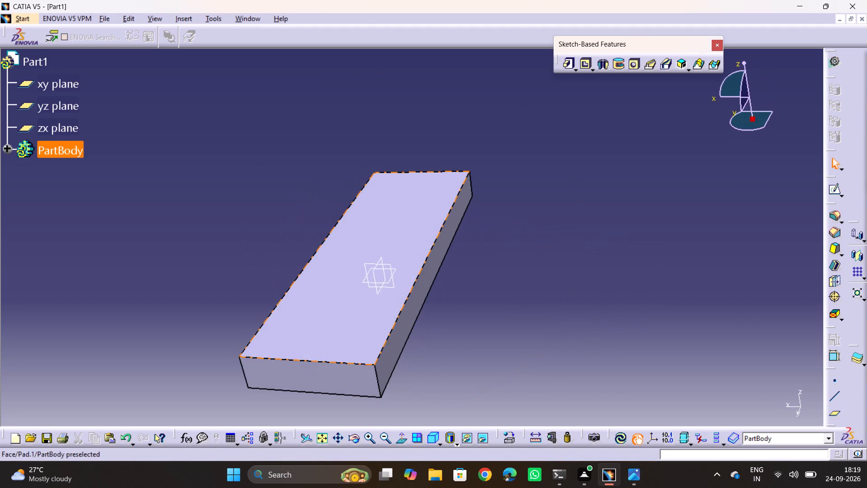
click(394, 336)
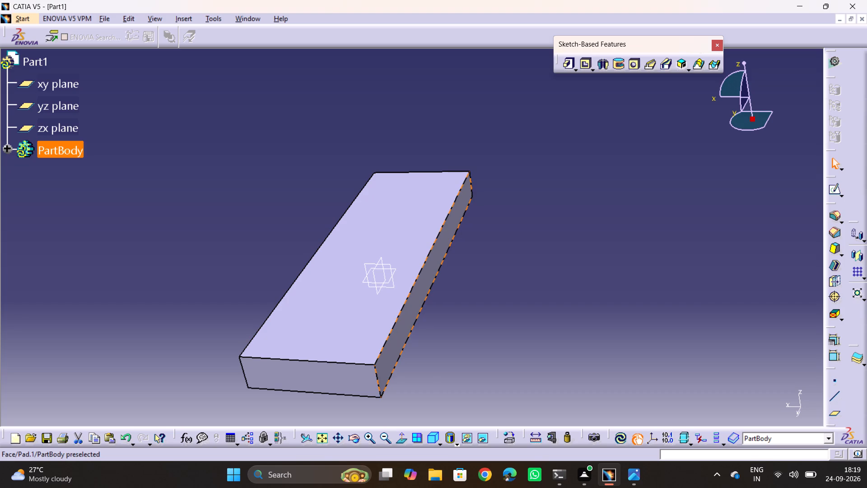
click(829, 191)
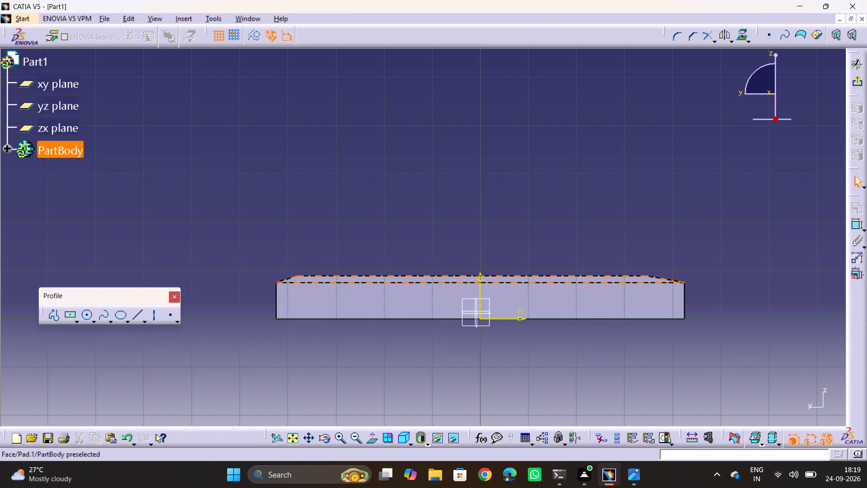
Face the sketch plane squarely and sketch a circle about 17 mm in diameter above the plate, on the positive H side.
middle_drag(573, 278, 559, 258)
ctrl+middle_drag(539, 245, 540, 222)
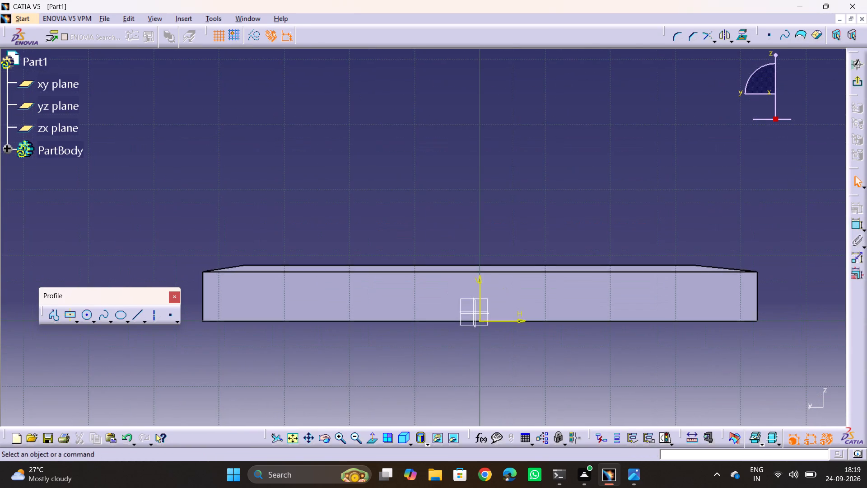
middle_drag(538, 220, 509, 243)
key(alt+Tab)
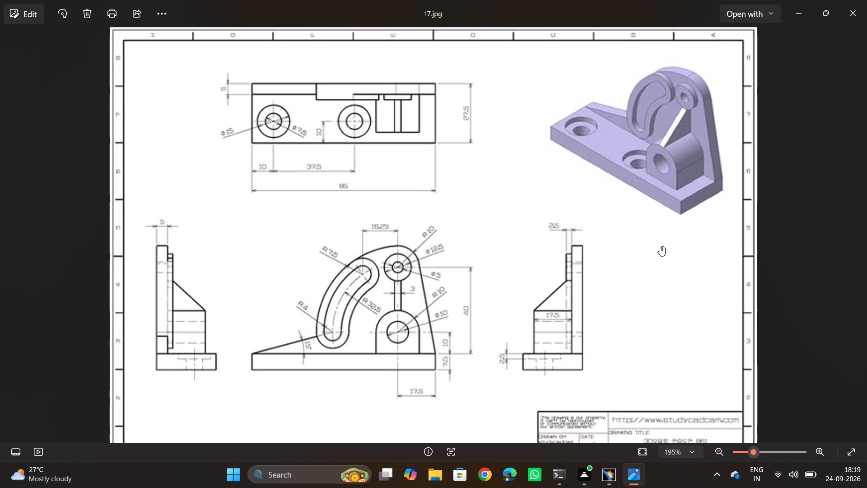
key(alt+Tab)
middle_drag(610, 236, 615, 154)
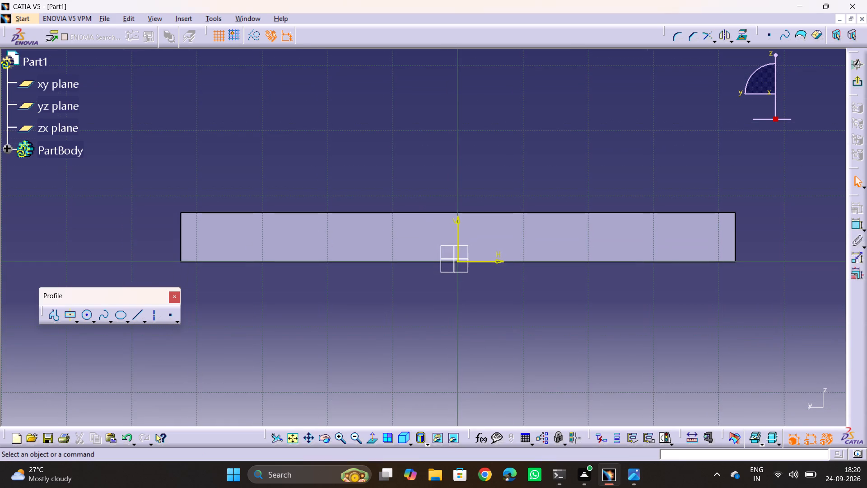
ctrl+middle_drag(610, 154, 631, 215)
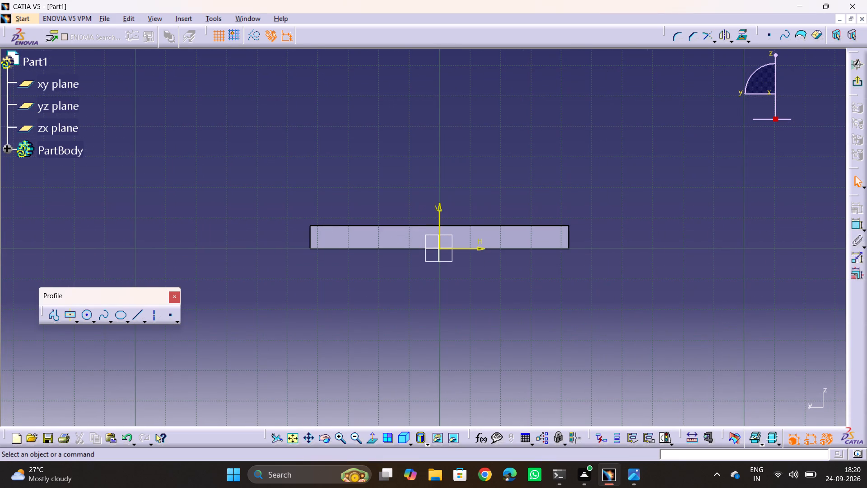
click(293, 436)
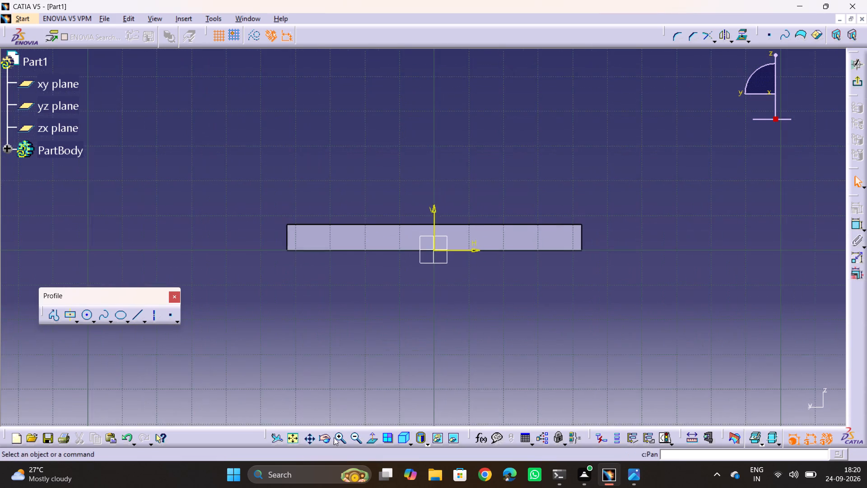
click(374, 442)
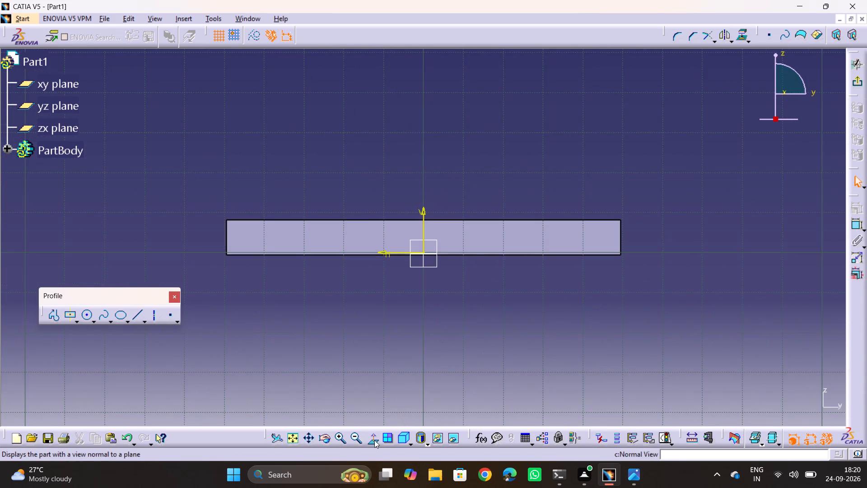
click(374, 440)
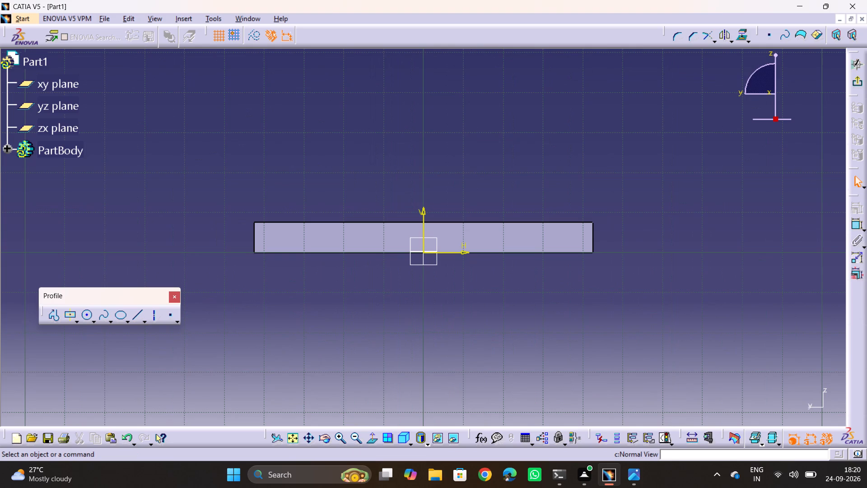
ctrl+middle_drag(436, 274, 439, 297)
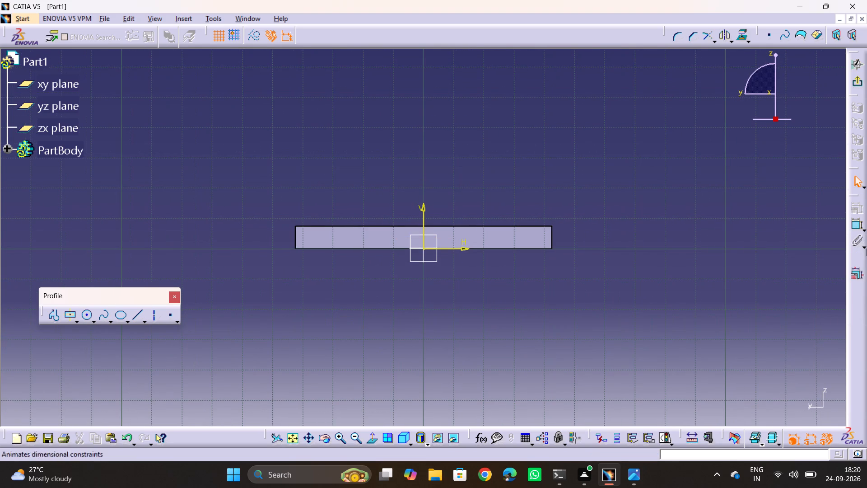
click(85, 315)
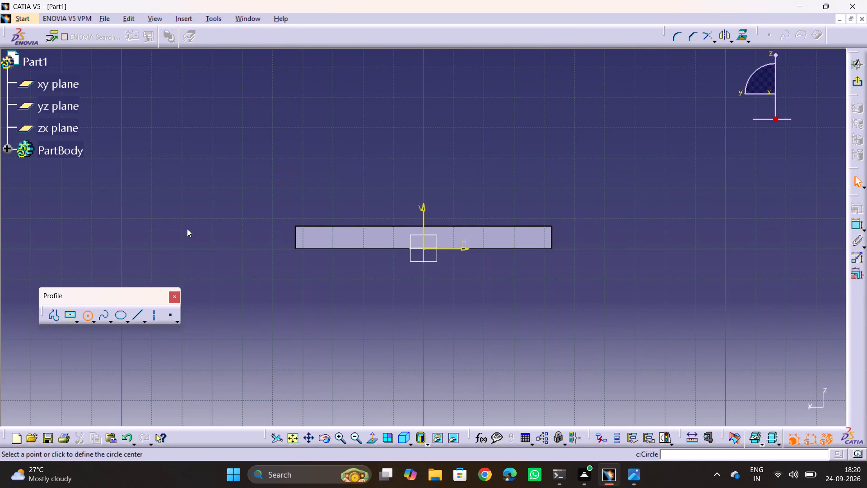
click(486, 81)
click(496, 104)
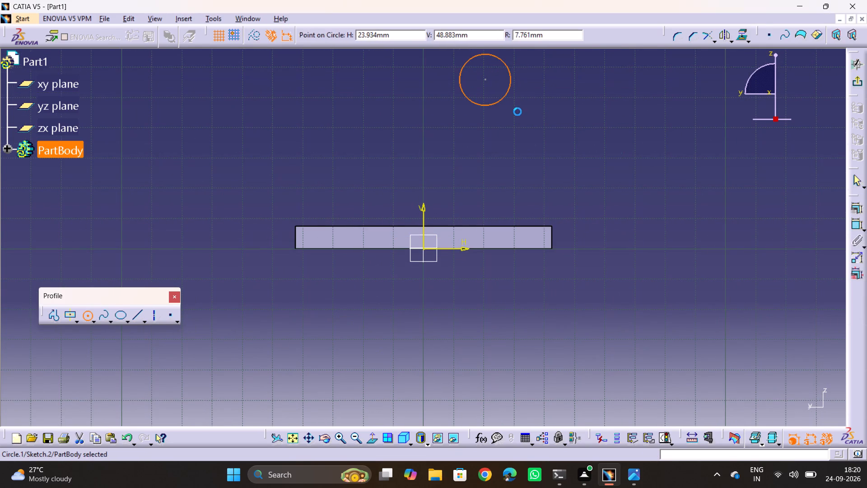
click(617, 153)
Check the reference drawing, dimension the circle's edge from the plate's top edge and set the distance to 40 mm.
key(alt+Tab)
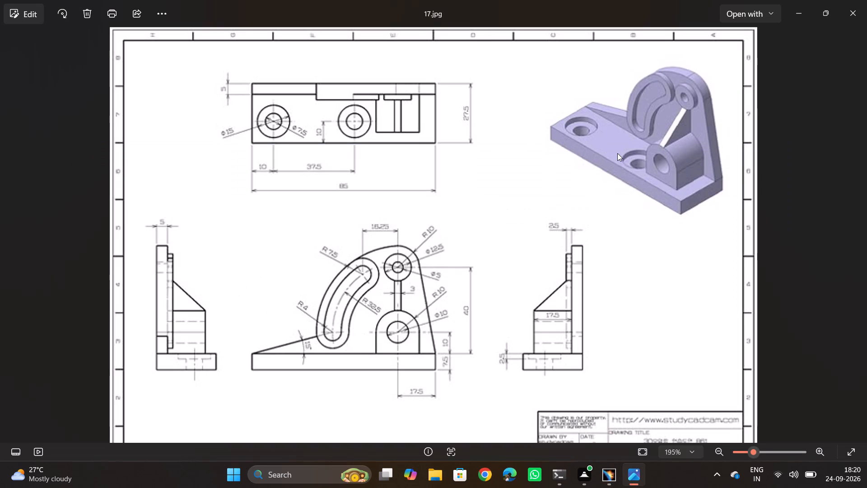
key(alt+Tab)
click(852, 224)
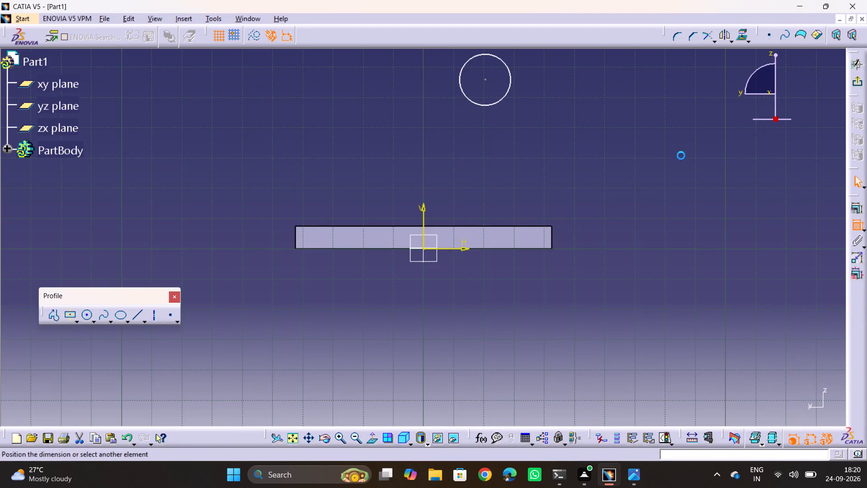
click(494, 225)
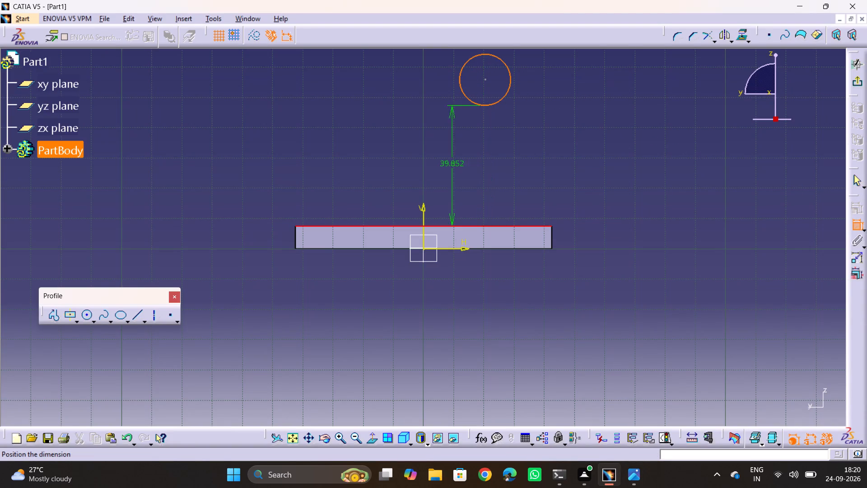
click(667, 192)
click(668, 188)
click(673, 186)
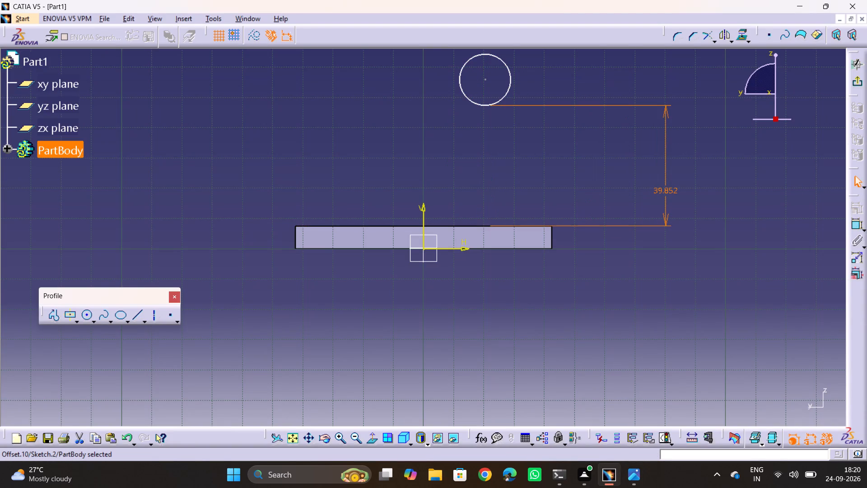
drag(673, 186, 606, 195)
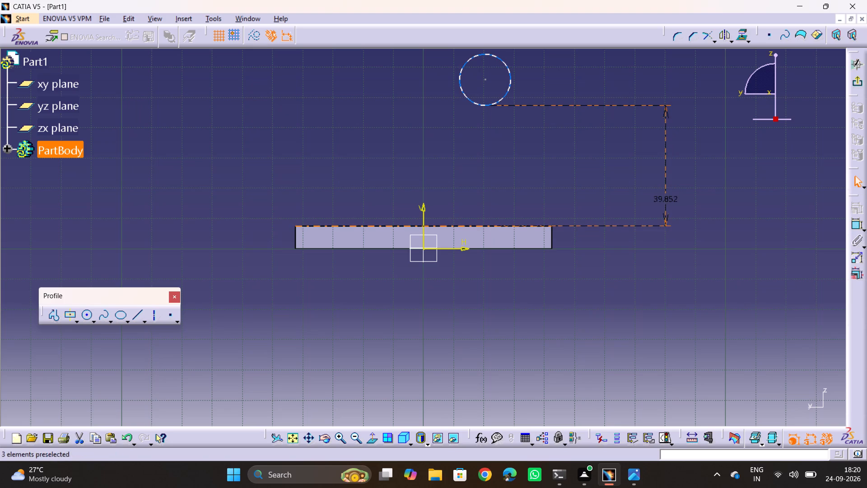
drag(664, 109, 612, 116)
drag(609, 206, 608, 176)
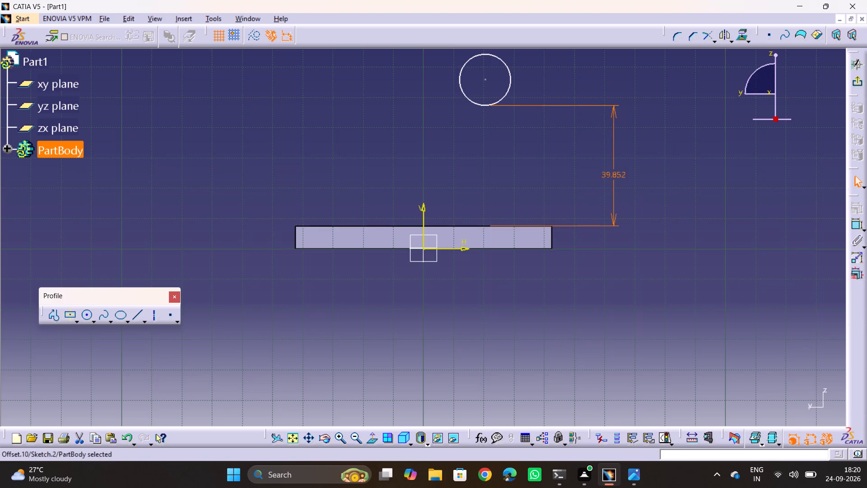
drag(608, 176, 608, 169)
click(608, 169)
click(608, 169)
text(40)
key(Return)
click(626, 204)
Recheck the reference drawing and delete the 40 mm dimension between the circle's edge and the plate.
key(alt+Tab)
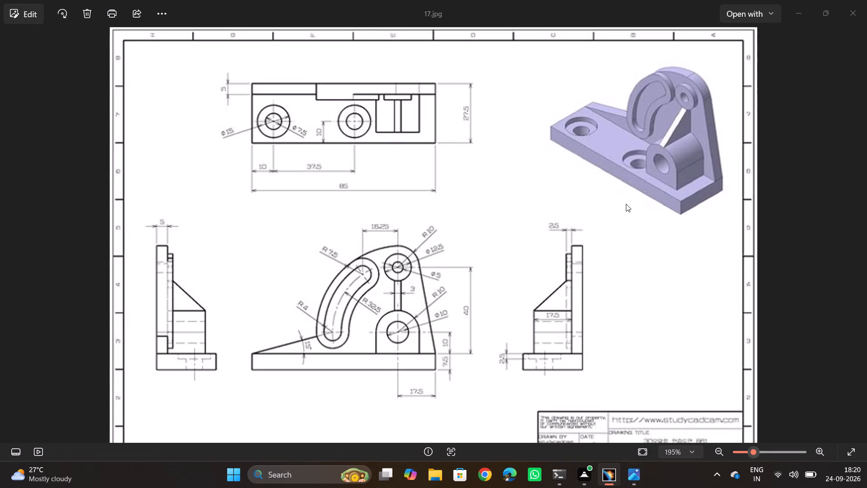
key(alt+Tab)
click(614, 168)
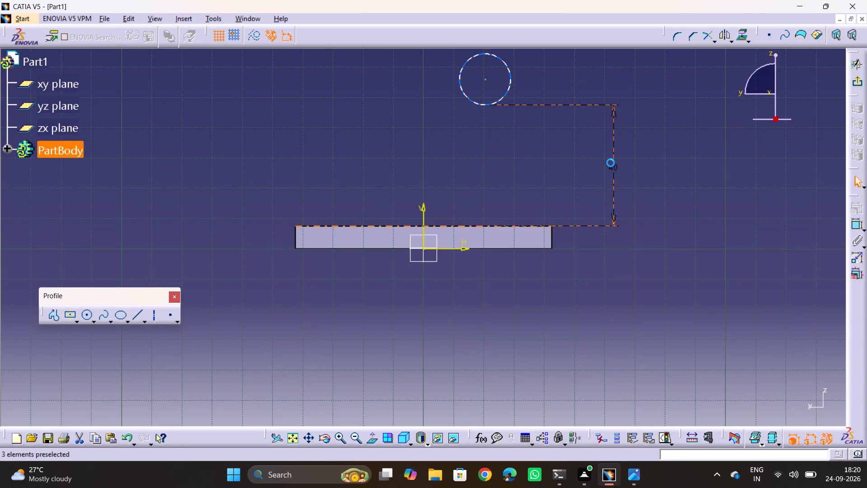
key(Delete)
Dimension the circle's centre from the plate's top edge and set the distance to 40 mm.
click(862, 225)
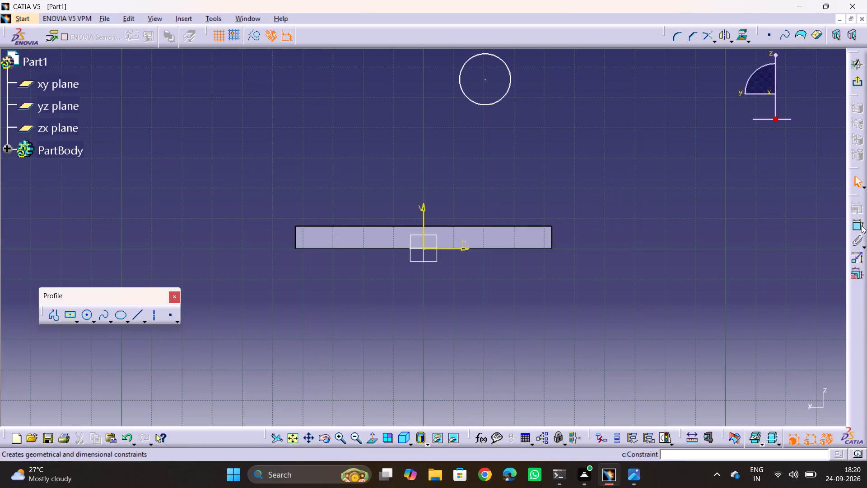
click(833, 239)
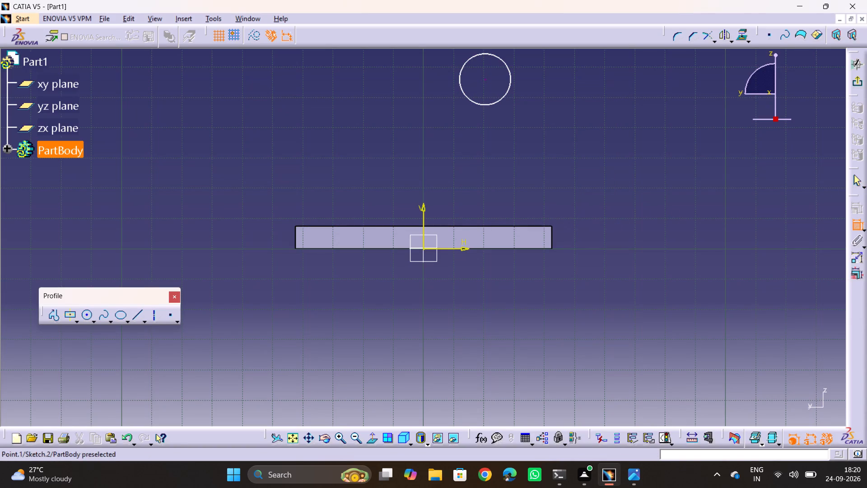
click(485, 78)
click(503, 227)
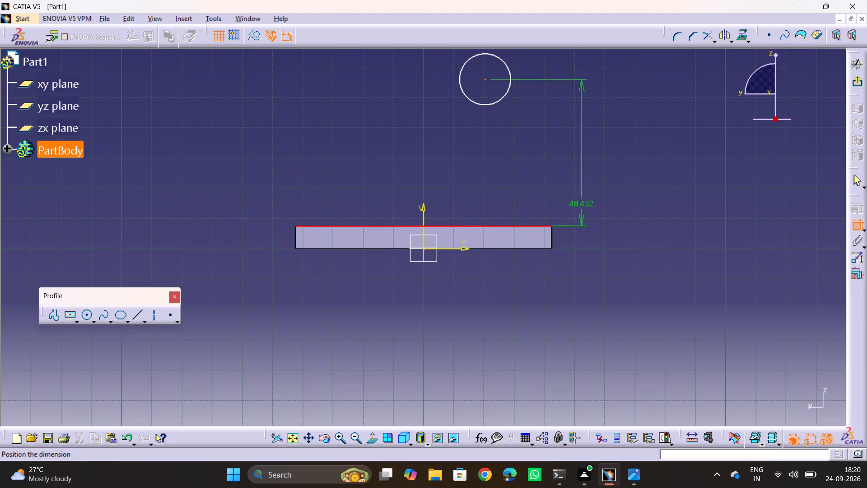
double_click(600, 199)
click(605, 195)
click(605, 195)
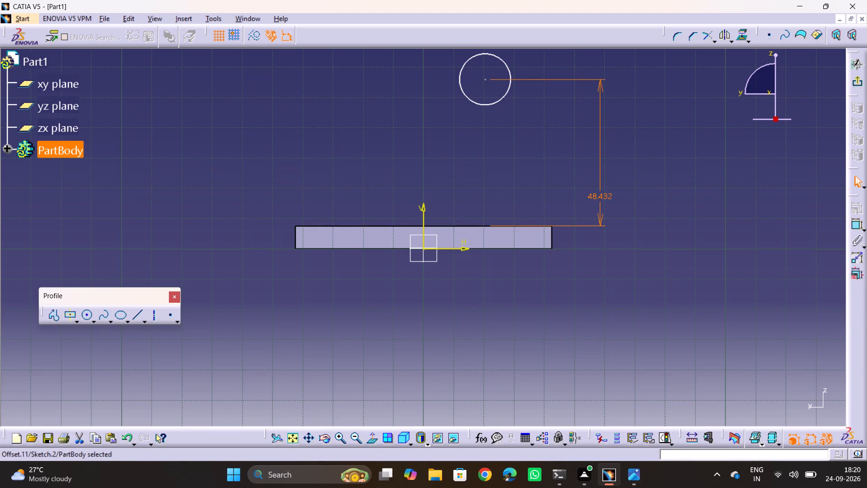
key(4)
triple_click(600, 194)
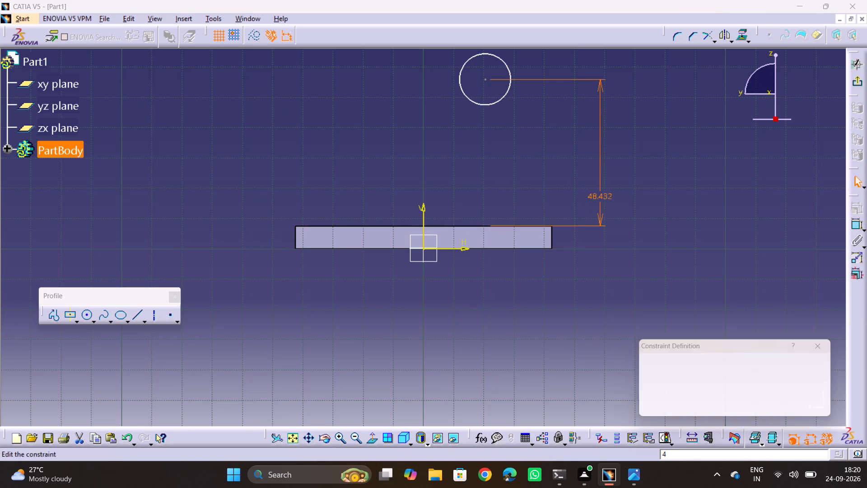
text(40)
double_click(600, 194)
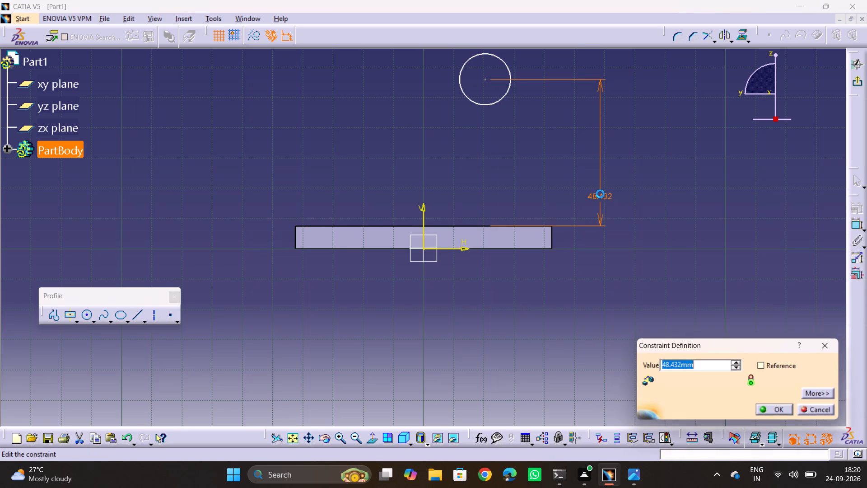
text(40)
key(Return)
click(684, 273)
Check the reference drawing, dimension the circle's diameter and set it to 20 mm.
key(alt+Tab)
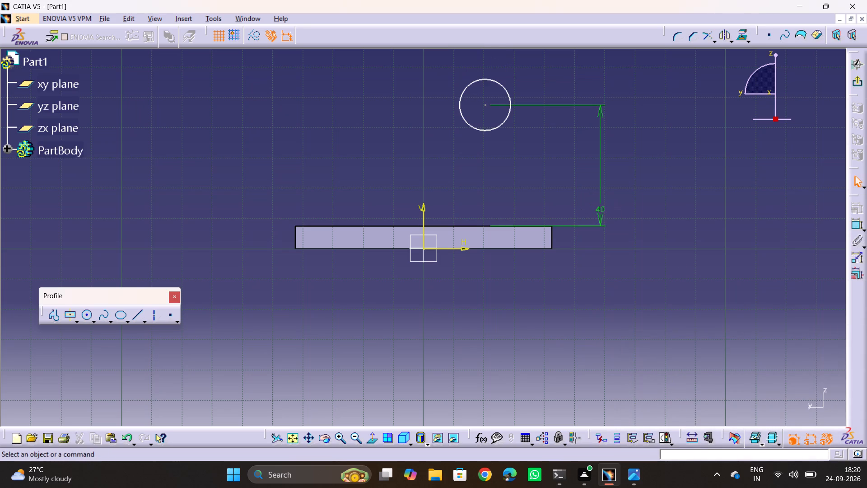
key(alt+Tab)
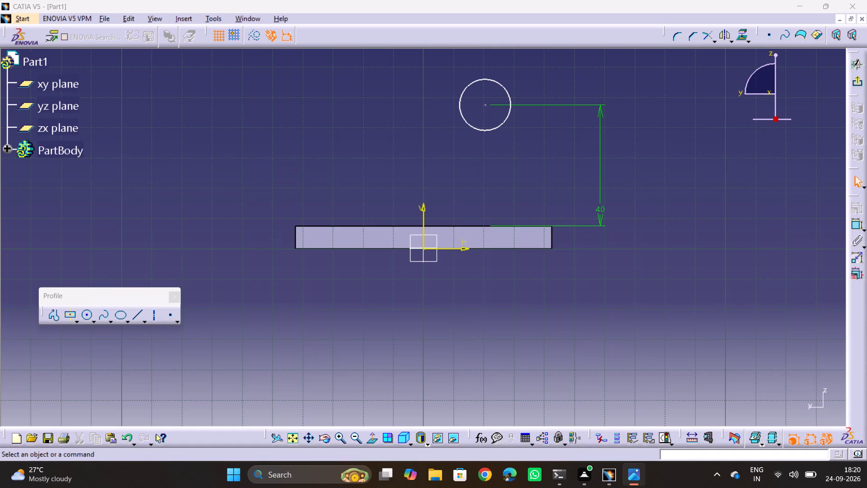
click(854, 225)
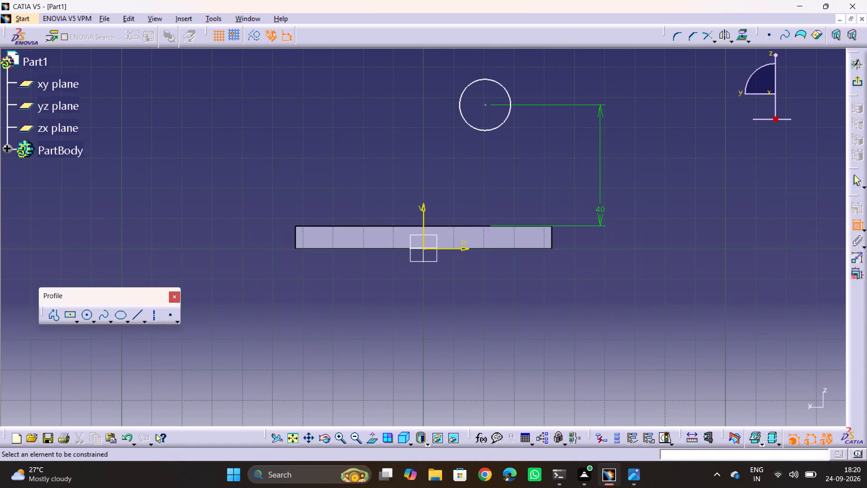
click(509, 103)
click(480, 120)
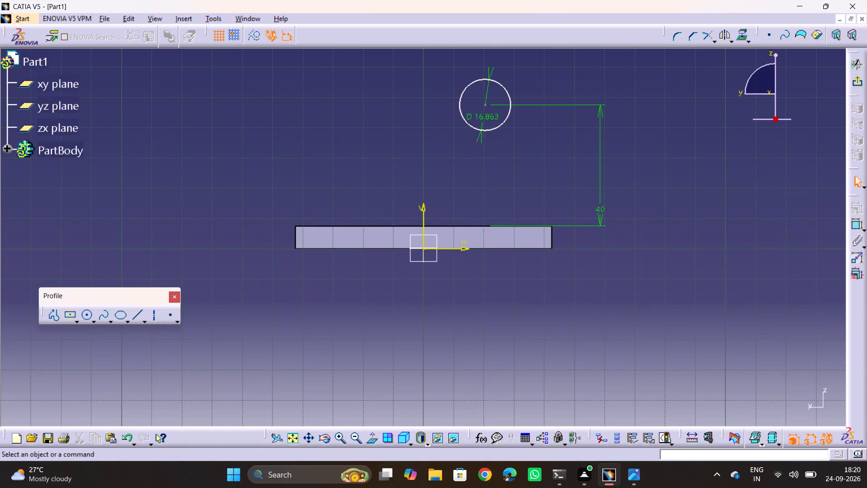
double_click(489, 115)
text(20)
key(Return)
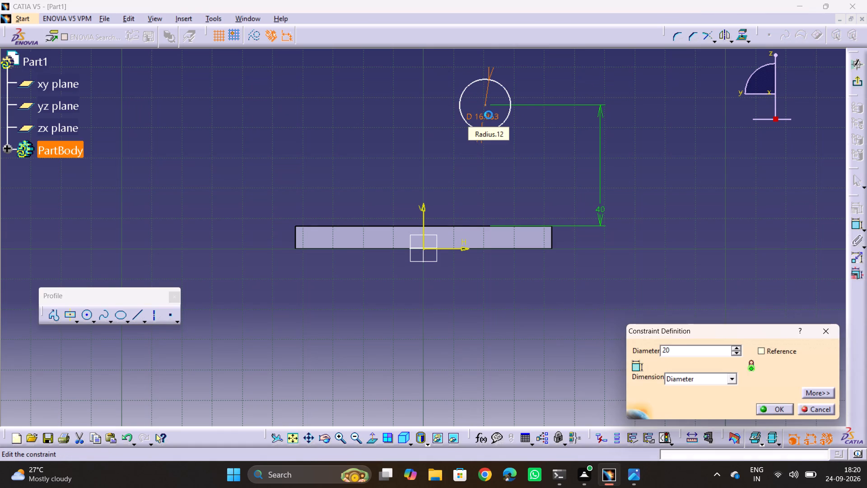
click(573, 180)
key(alt+Tab)
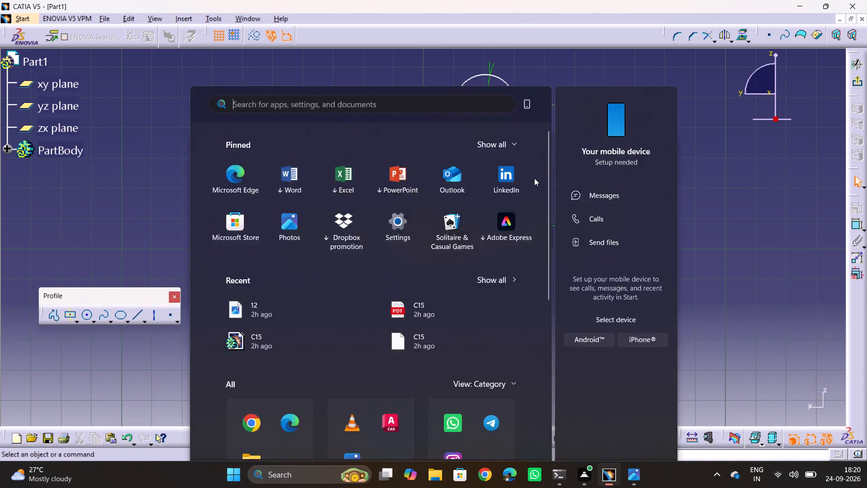
Check the reference drawing and dimension the circle's centre horizontally from the base plate's nearer end edge.
key(alt+Tab)
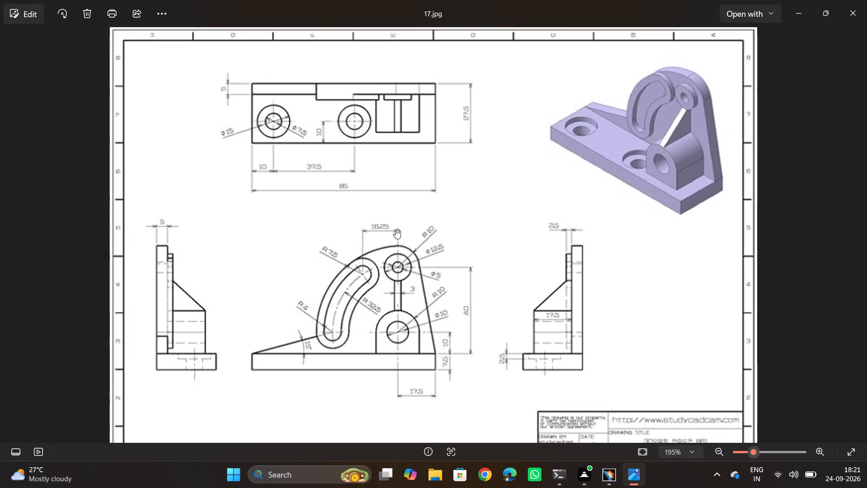
key(alt+Tab)
click(855, 222)
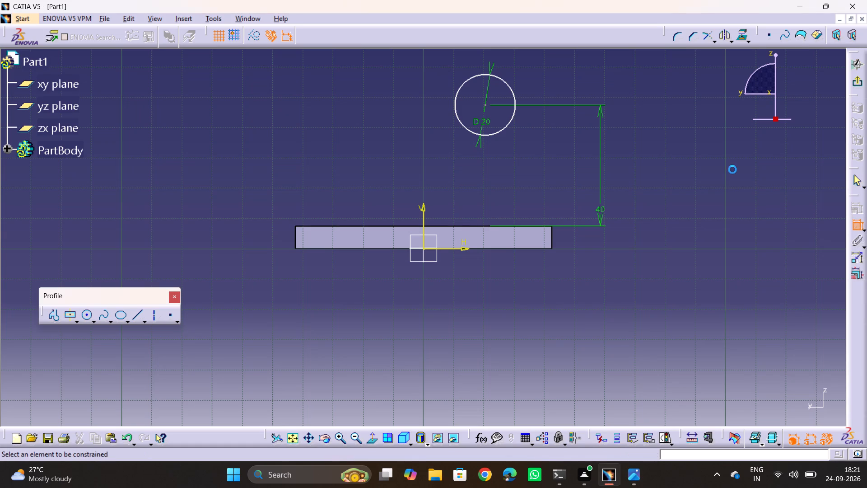
click(485, 104)
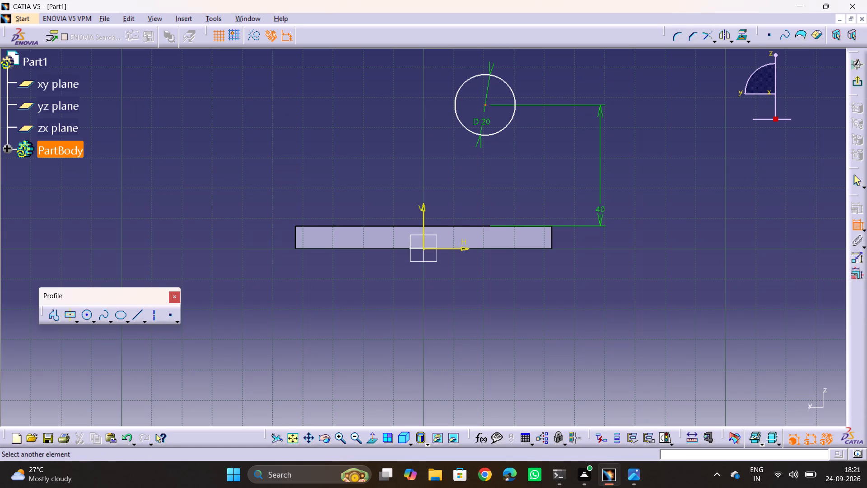
click(554, 239)
click(508, 356)
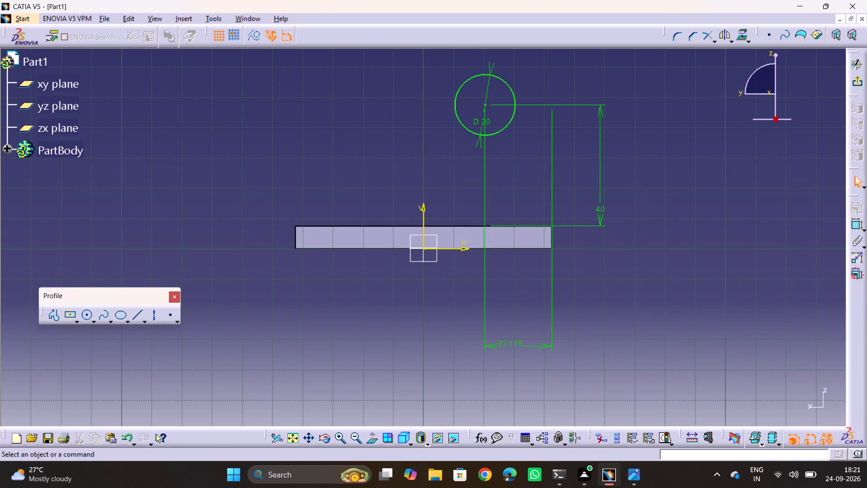
Recheck the reference drawing and set the distance from the circle's centre to the plate's end edge to 17.5 mm.
key(alt+Tab)
key(alt+Tab)
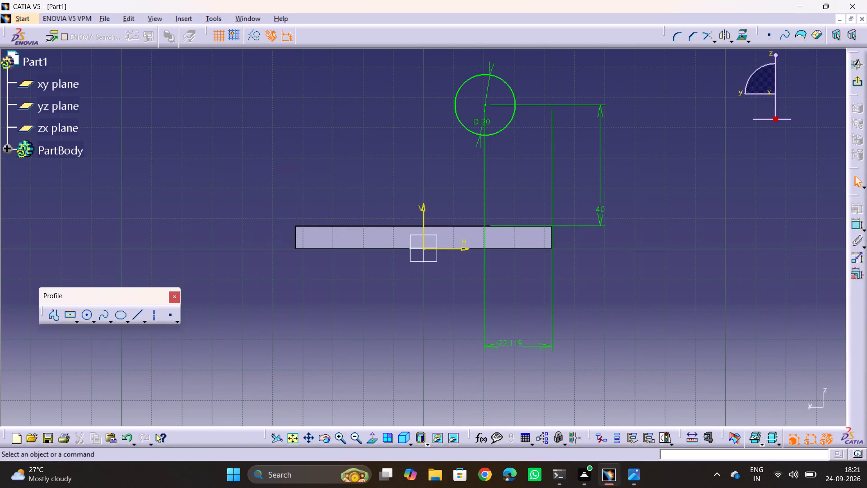
triple_click(511, 342)
text(17.5)
key(Return)
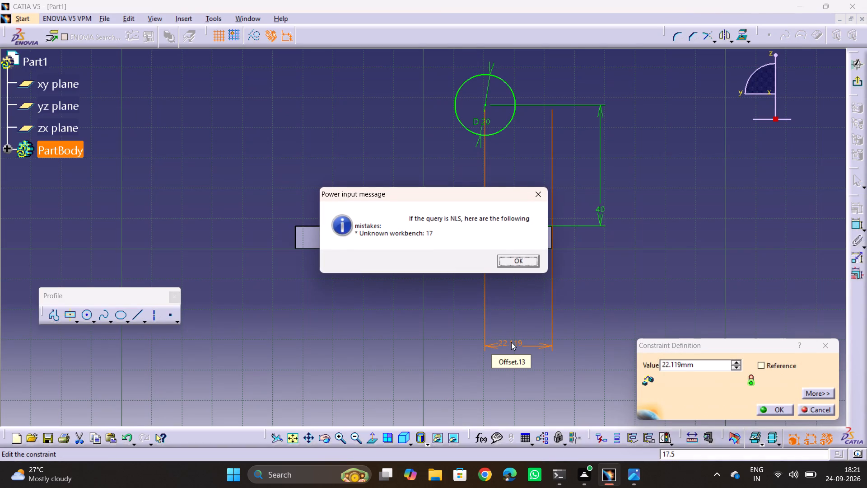
click(508, 260)
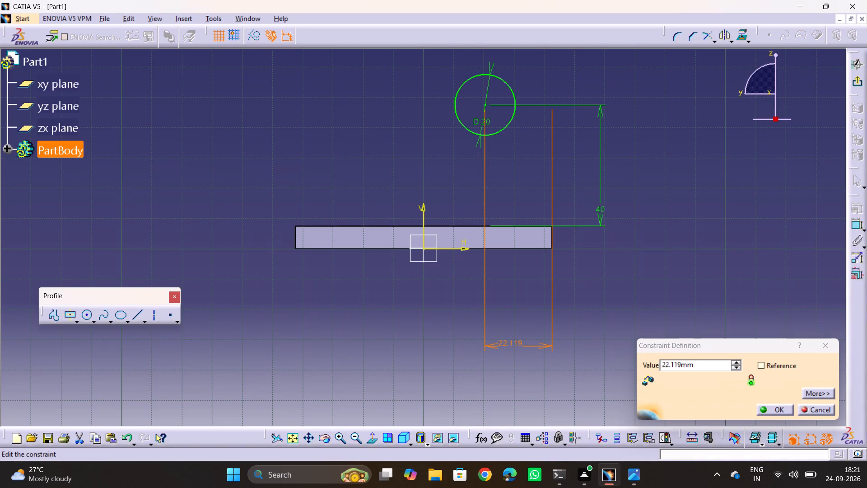
click(507, 347)
double_click(508, 344)
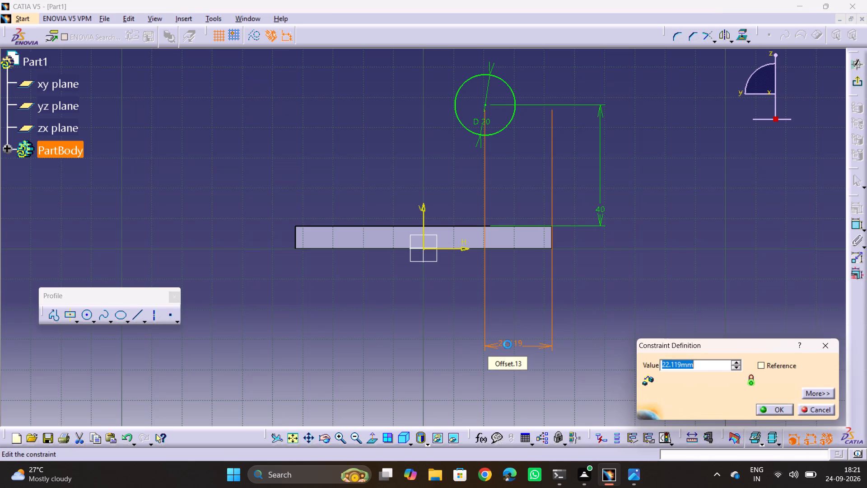
text(17)
key(period)
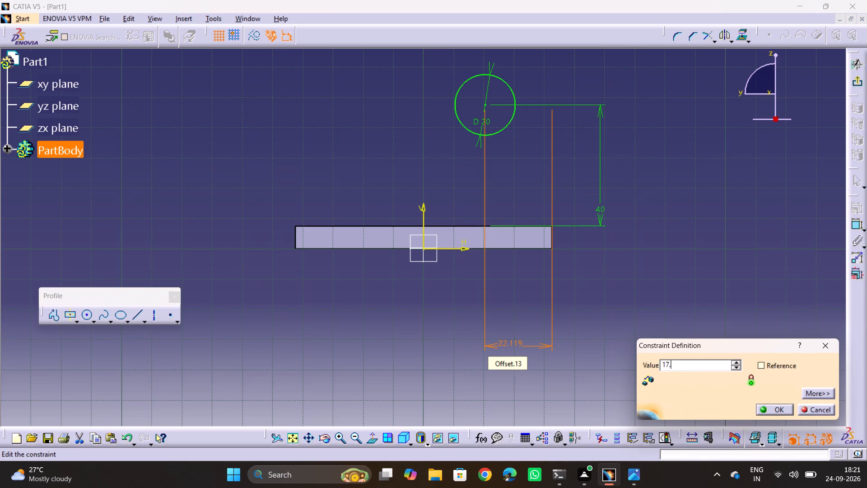
key(5)
key(Return)
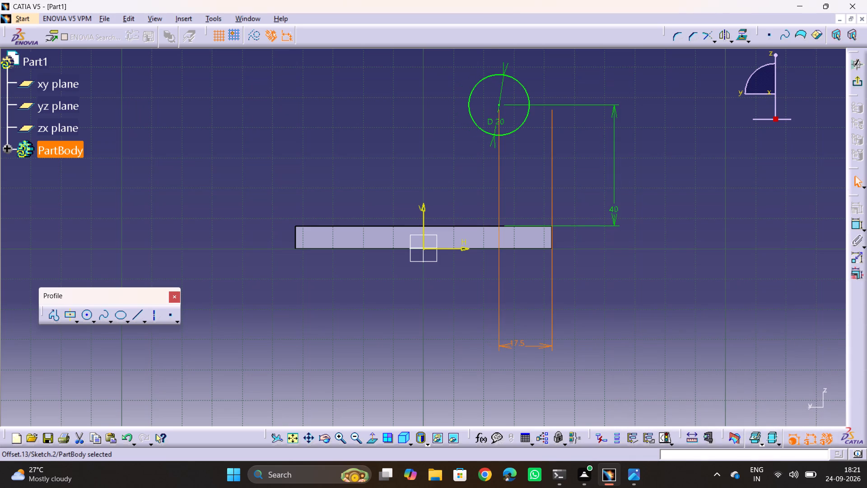
click(662, 319)
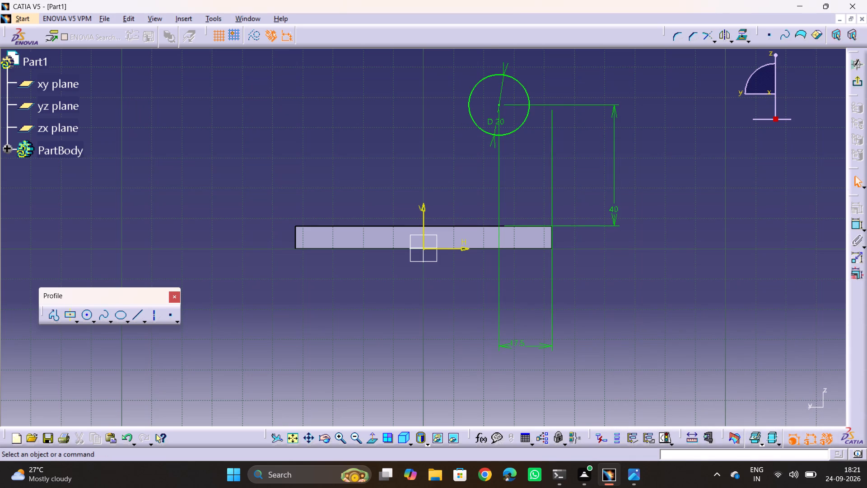
Check the reference drawing and sketch a slanted line from just beside the circle down to near the base plate's top end corner.
ctrl+middle_drag(556, 247, 577, 244)
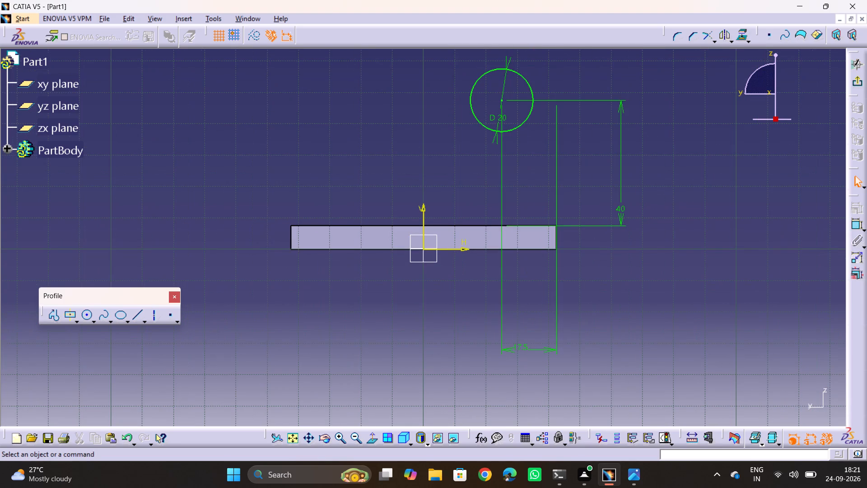
key(alt+Tab)
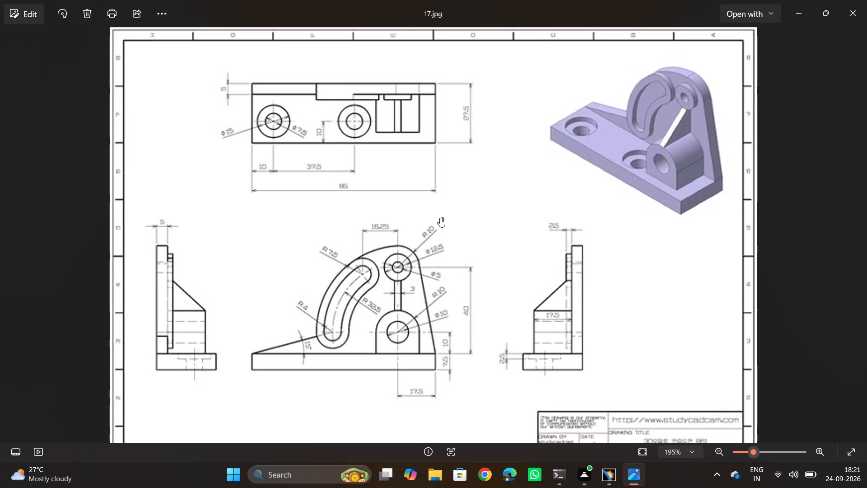
key(alt+Tab)
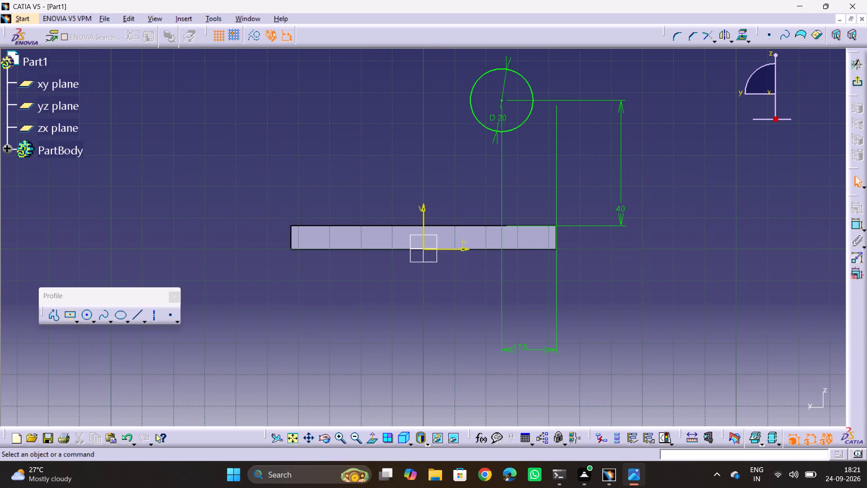
click(137, 318)
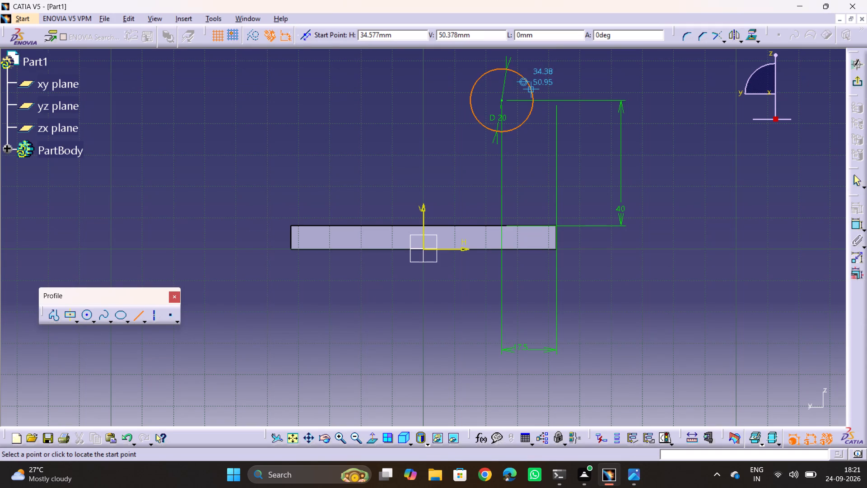
click(536, 80)
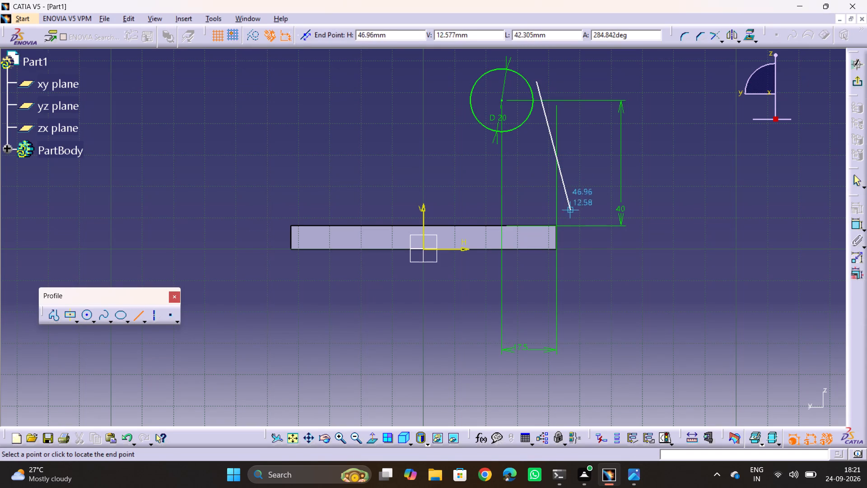
click(571, 218)
click(566, 264)
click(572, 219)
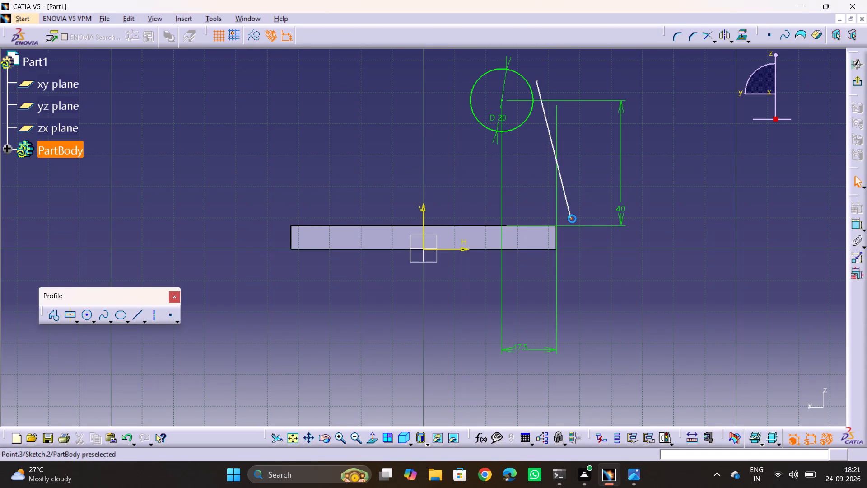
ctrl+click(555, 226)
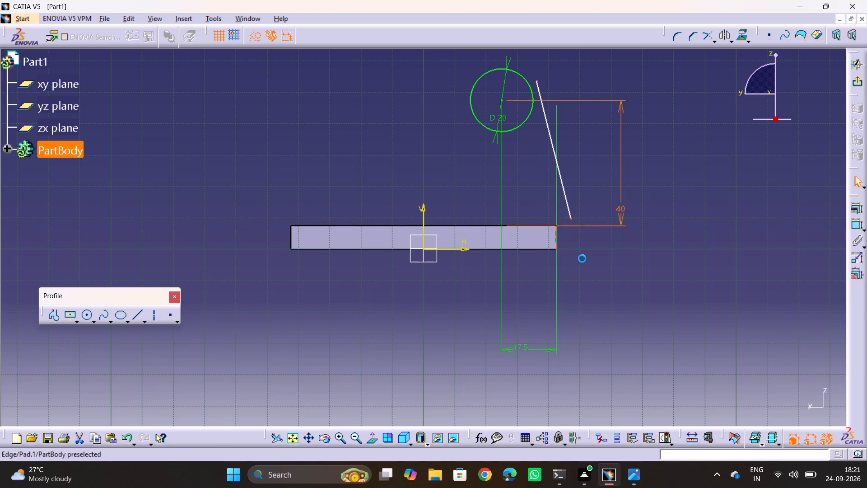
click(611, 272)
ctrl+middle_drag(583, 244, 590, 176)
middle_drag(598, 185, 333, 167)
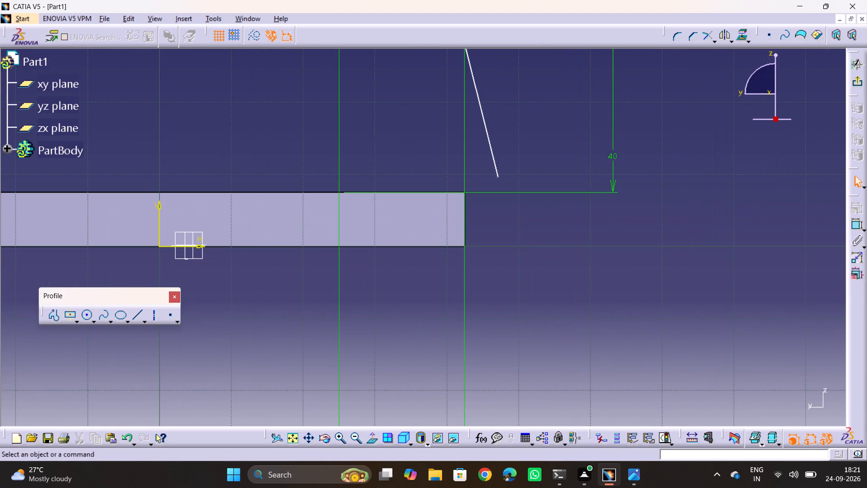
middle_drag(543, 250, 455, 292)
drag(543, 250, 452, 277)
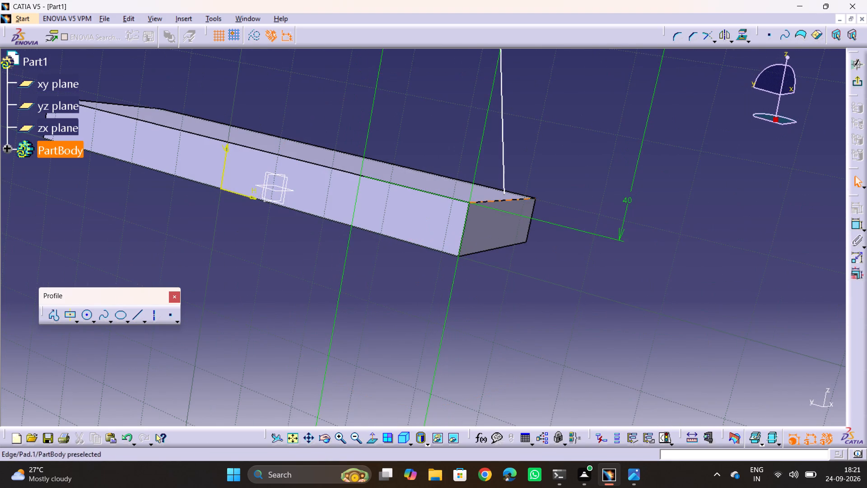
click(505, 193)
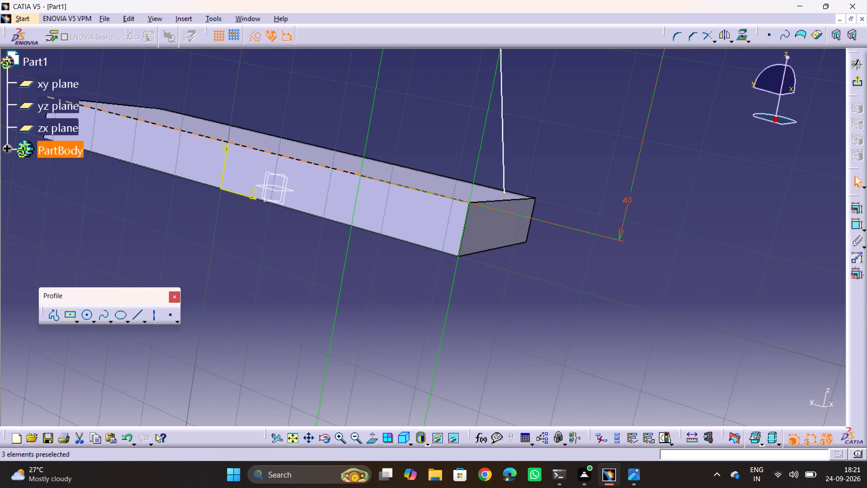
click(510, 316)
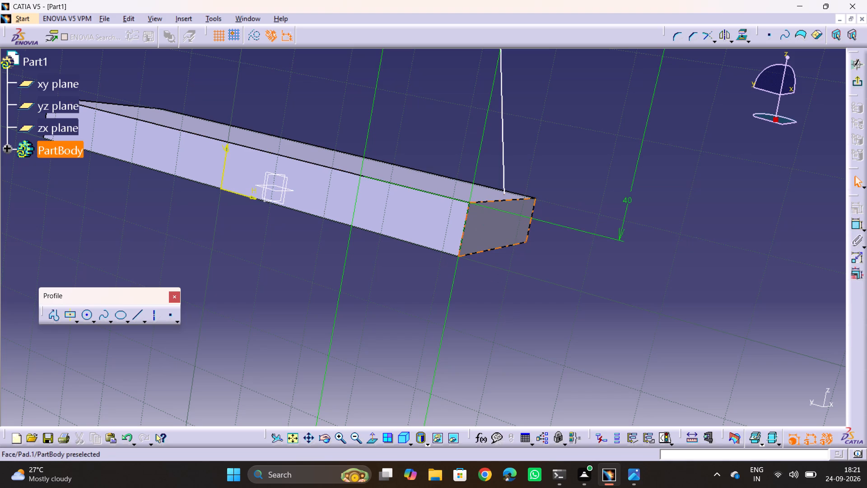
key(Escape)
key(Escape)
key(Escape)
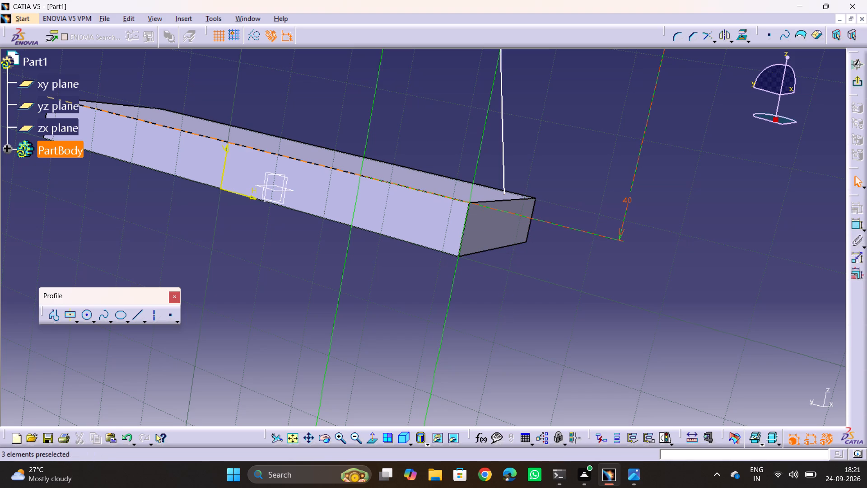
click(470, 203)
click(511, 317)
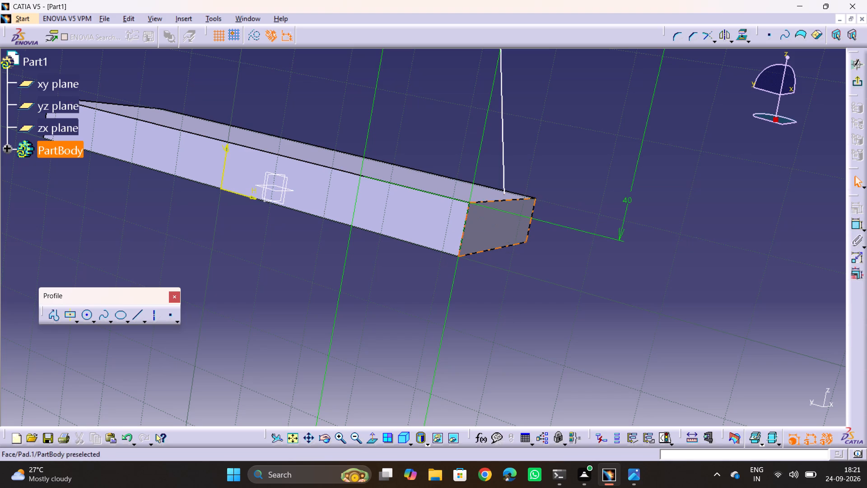
Move the 40 mm and 17.5 mm dimensions clear of the base plate's top end corner.
drag(621, 239, 416, 209)
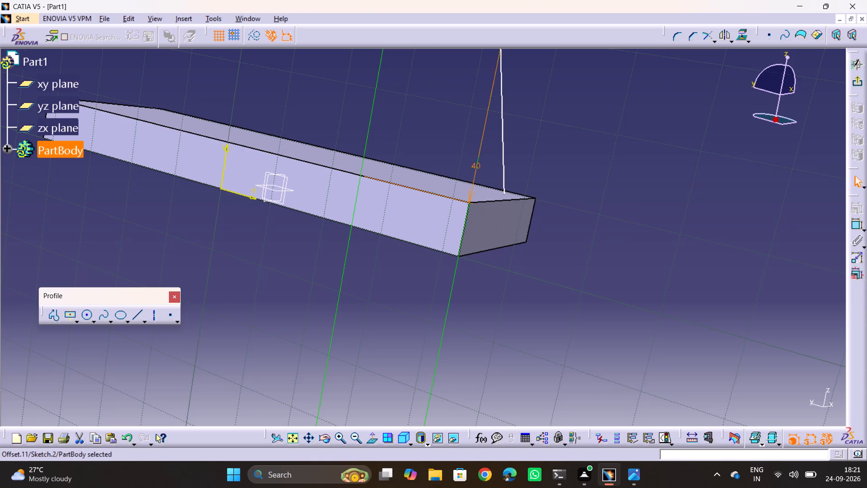
drag(416, 209, 328, 180)
middle_drag(380, 389, 378, 357)
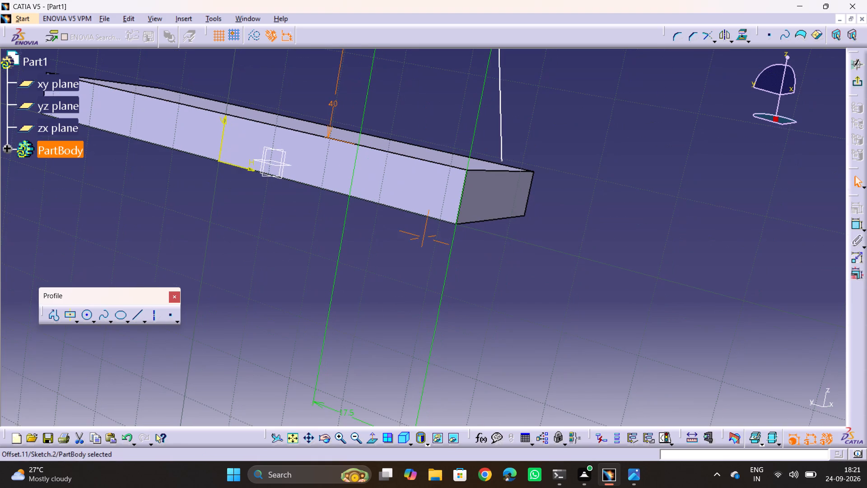
drag(351, 416, 467, 113)
click(550, 284)
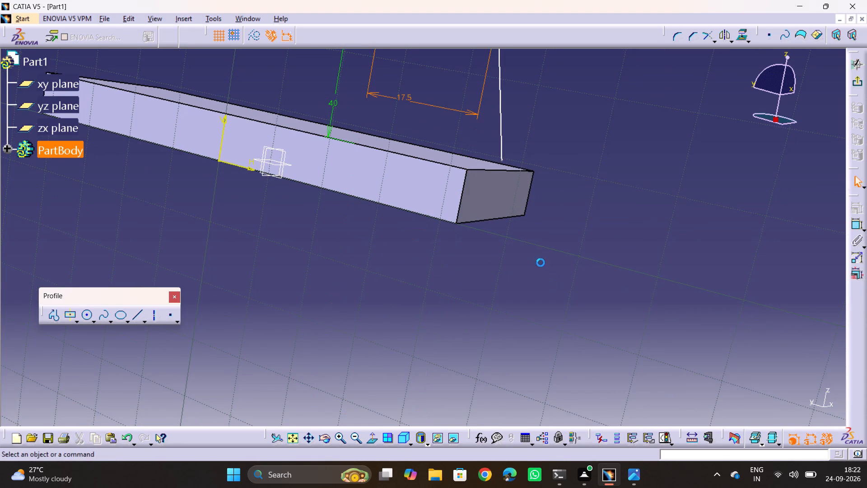
Make the slanted line's lower endpoint coincident with the base plate's top end corner.
click(466, 169)
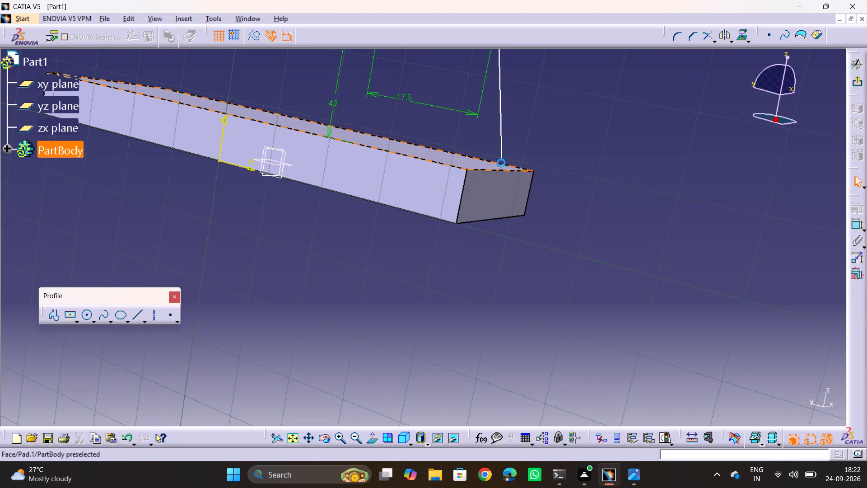
ctrl+click(503, 160)
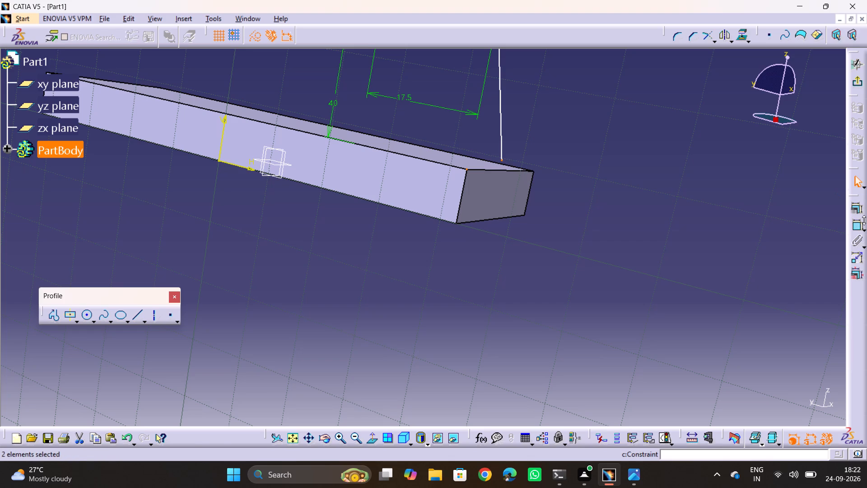
click(861, 215)
click(239, 120)
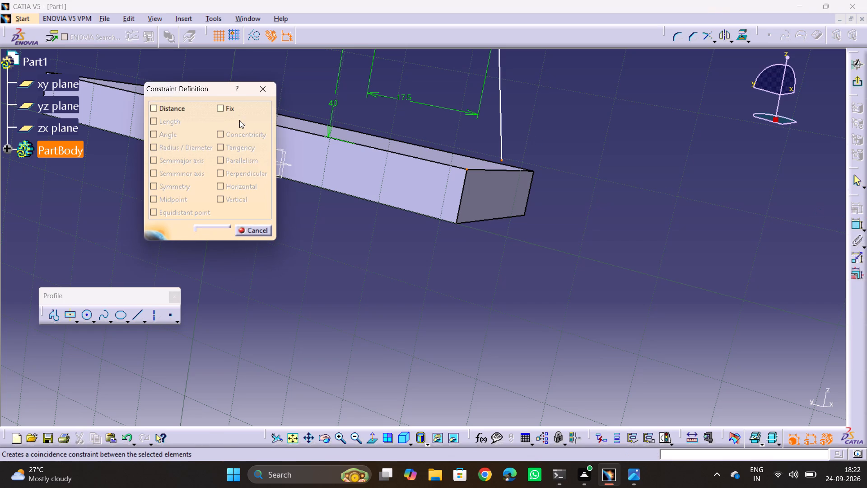
click(217, 229)
Move the 17.5 mm dimension higher above the base plate, closer to the circle.
middle_drag(343, 208, 460, 320)
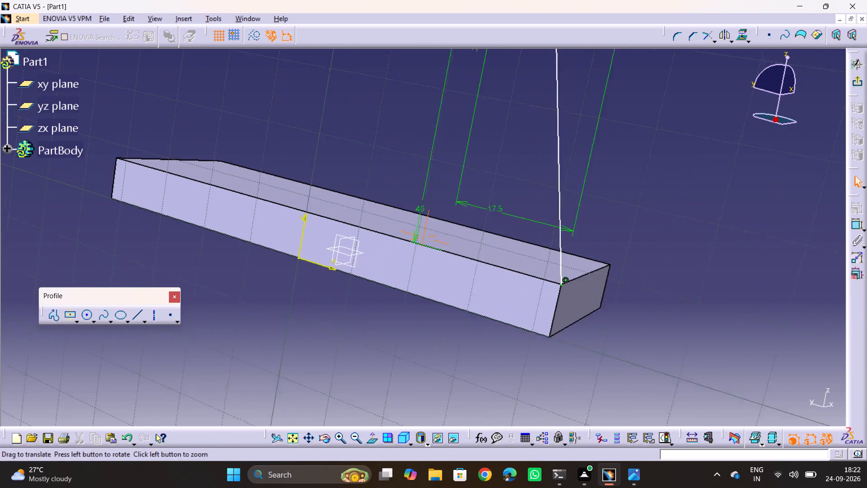
middle_drag(489, 232, 242, 288)
ctrl+middle_drag(233, 249, 255, 280)
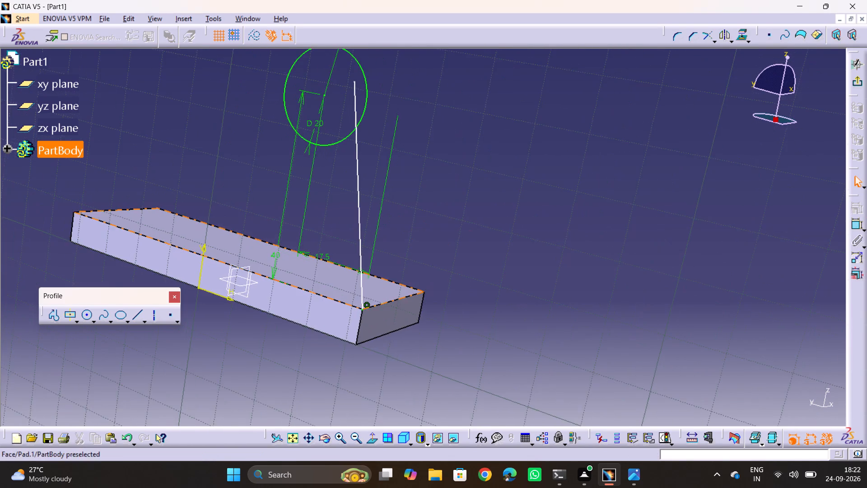
middle_drag(376, 291, 388, 279)
middle_drag(389, 278, 536, 196)
drag(389, 278, 525, 197)
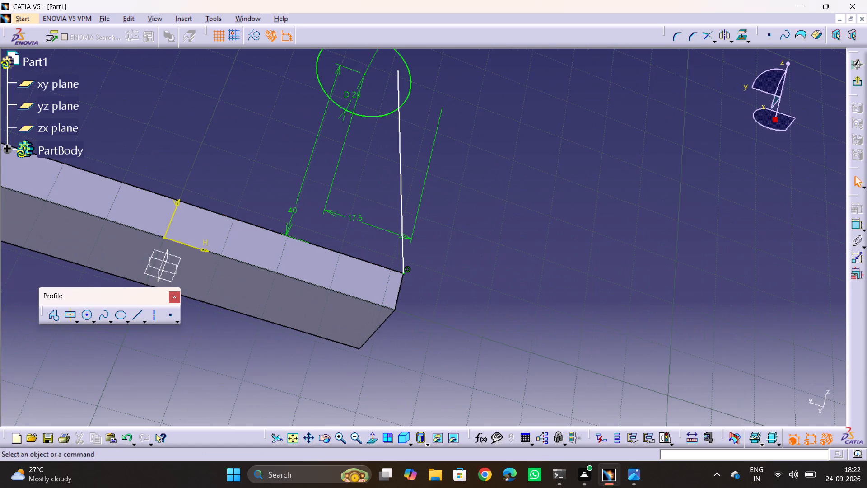
middle_drag(245, 151, 223, 236)
drag(245, 151, 223, 236)
middle_drag(475, 199, 461, 302)
drag(479, 199, 461, 302)
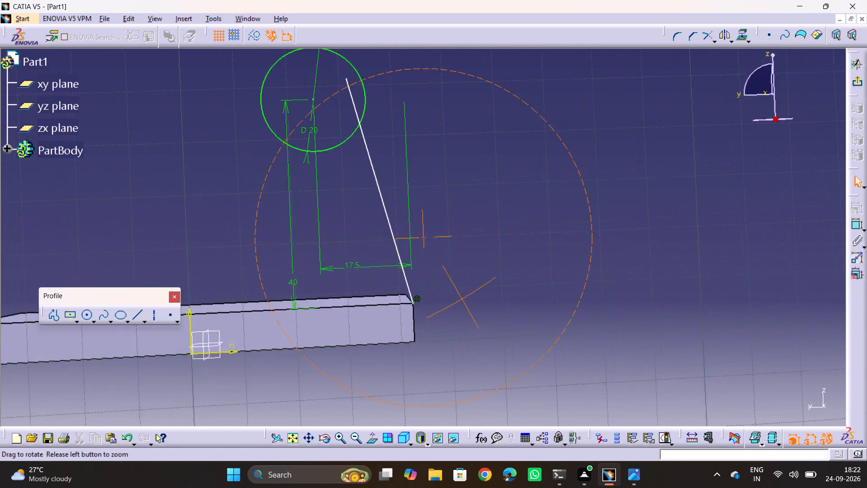
drag(461, 302, 448, 317)
middle_drag(461, 302, 448, 317)
drag(351, 265, 371, 143)
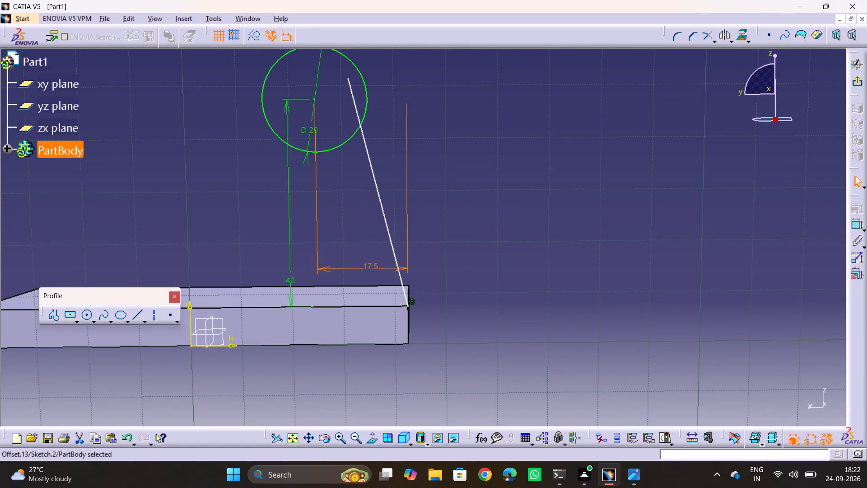
Move the 17.5 mm dimension up beside the 20 mm circle, just above its centre, clear of the slanted line.
drag(371, 143, 345, 159)
drag(403, 268, 381, 77)
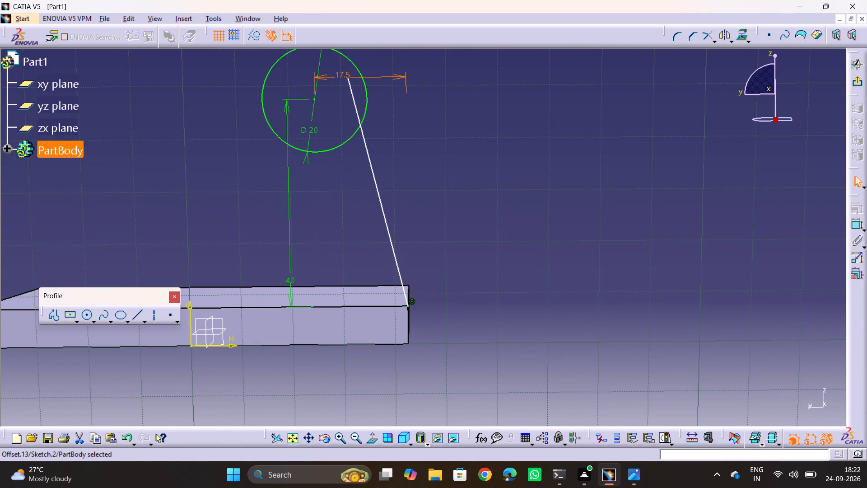
drag(381, 77, 383, 85)
click(433, 221)
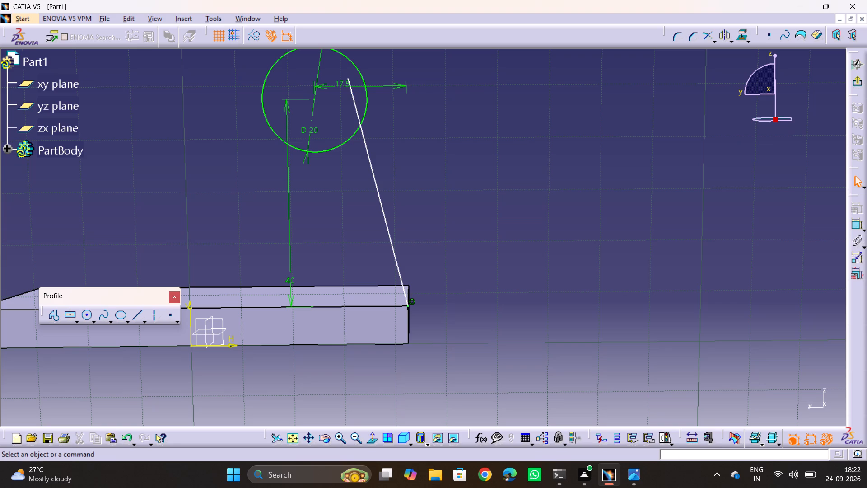
Constrain the slanted line tangent to the 20 mm circle.
click(354, 113)
ctrl+click(370, 106)
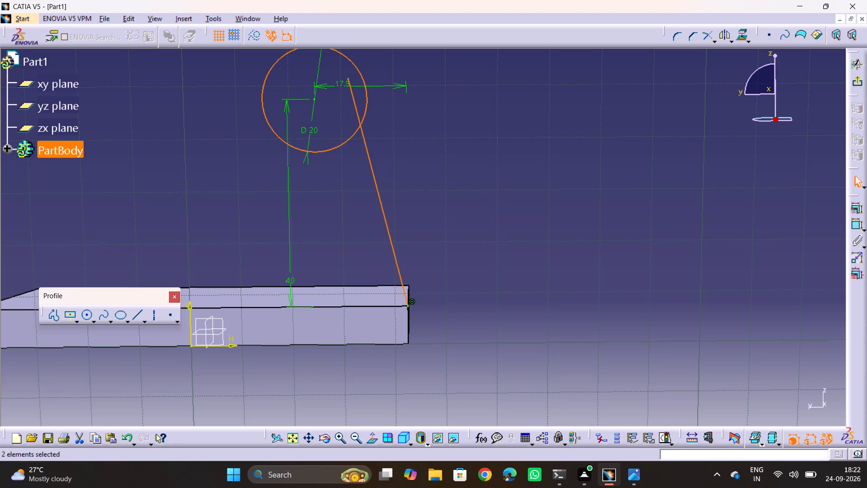
click(856, 209)
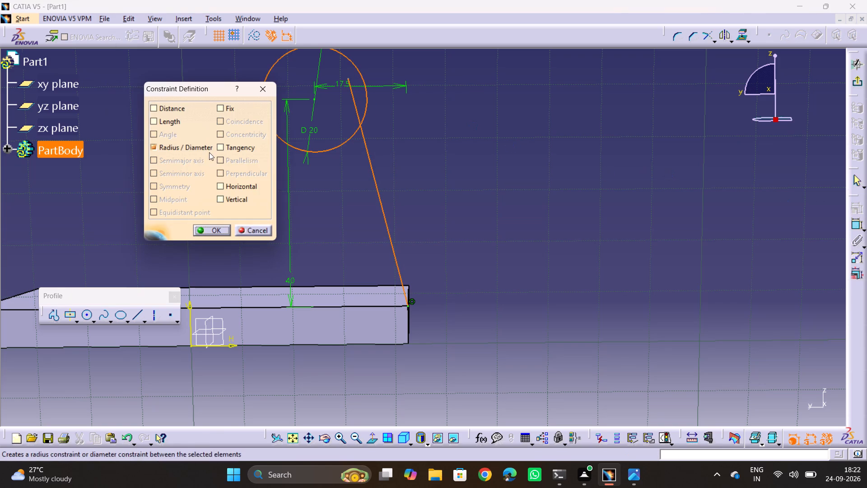
click(235, 148)
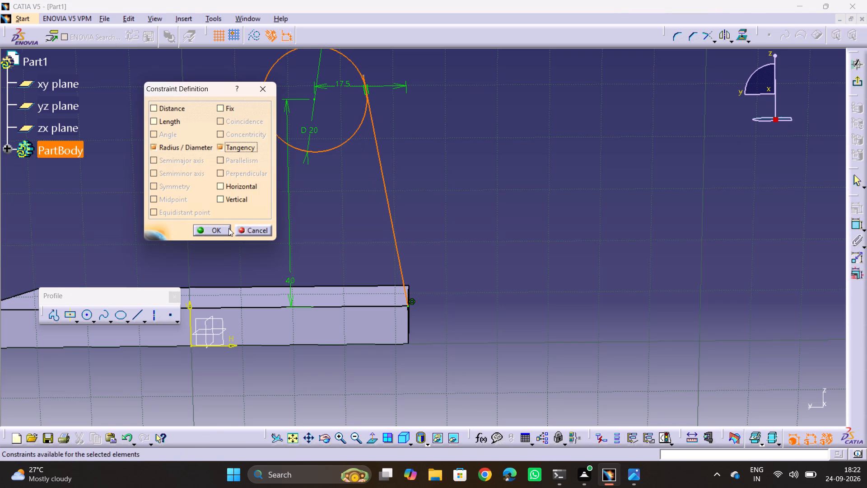
click(228, 228)
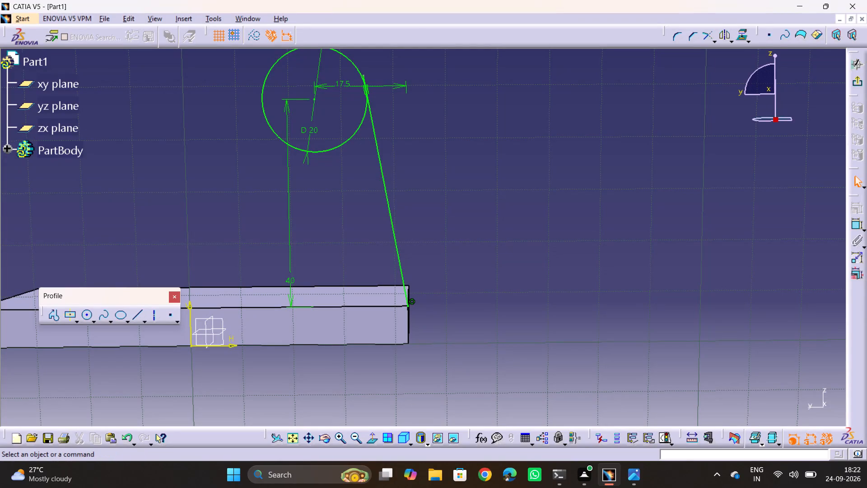
Make the slanted line's upper endpoint coincident with the 20 mm circle.
click(363, 76)
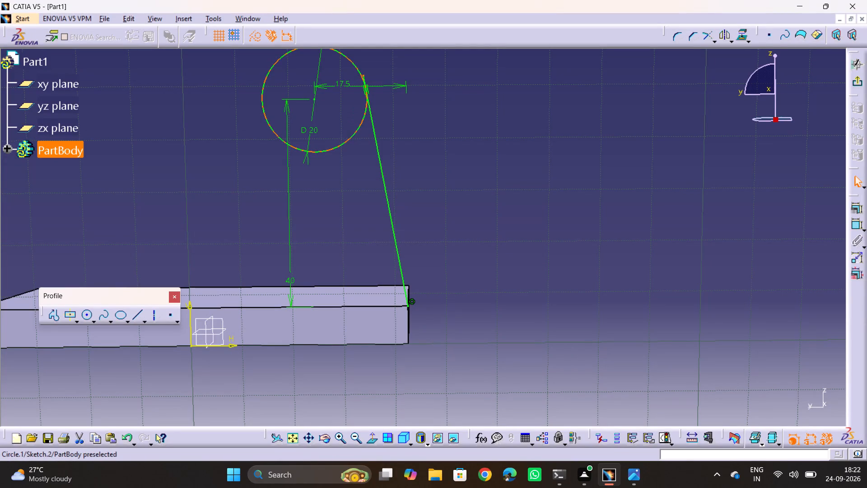
ctrl+click(351, 137)
click(860, 206)
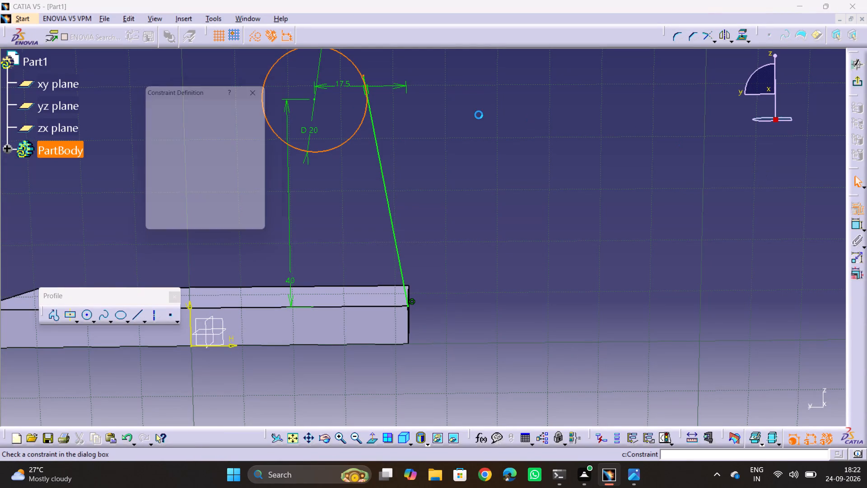
click(246, 122)
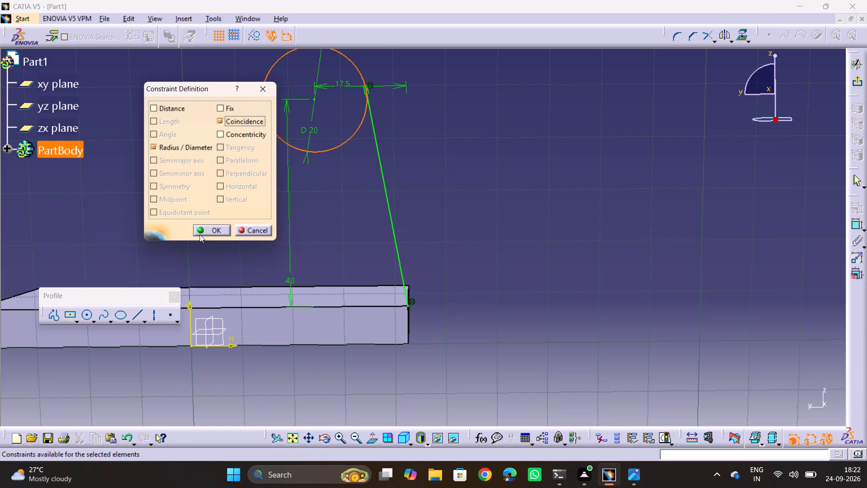
click(207, 229)
click(552, 220)
Check the reference drawing and sketch a circle of about 5.4 mm radius directly below the 20 mm circle, above the base plate.
key(alt+Tab)
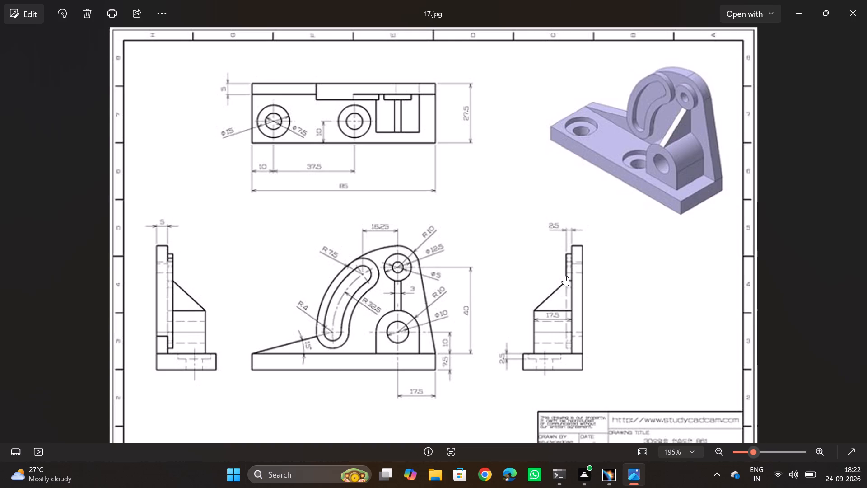
key(alt+Tab)
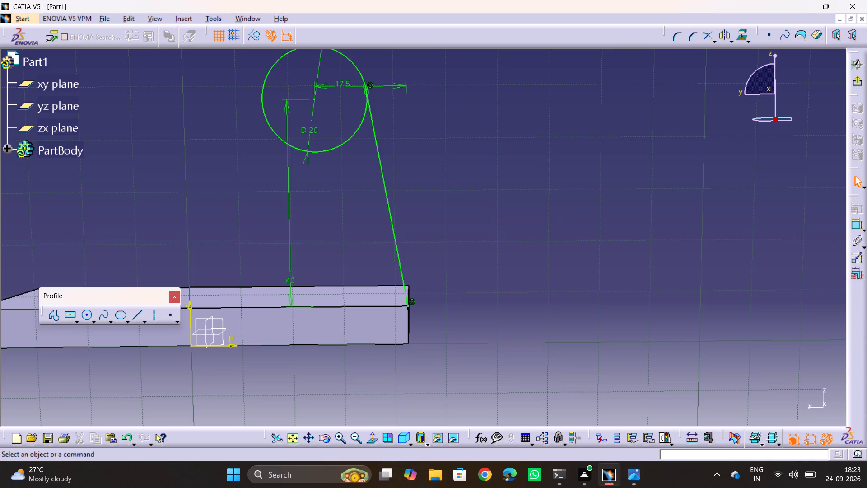
key(alt+Tab)
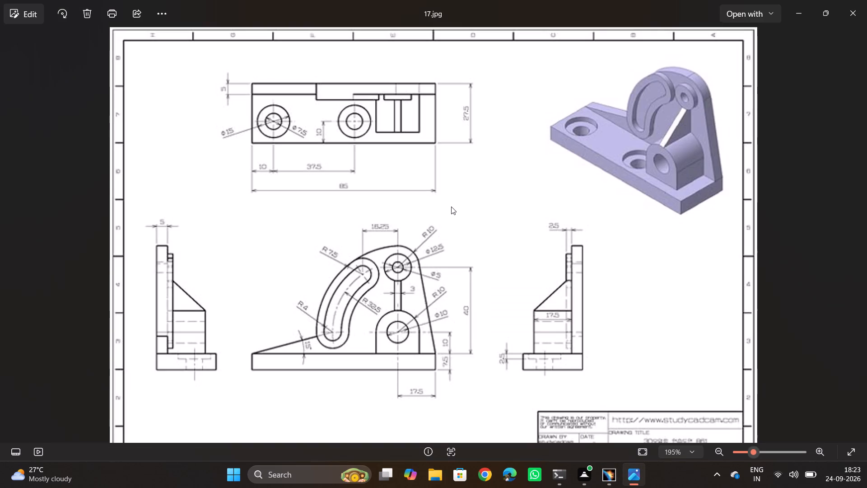
key(alt+Tab)
middle_drag(418, 217, 539, 254)
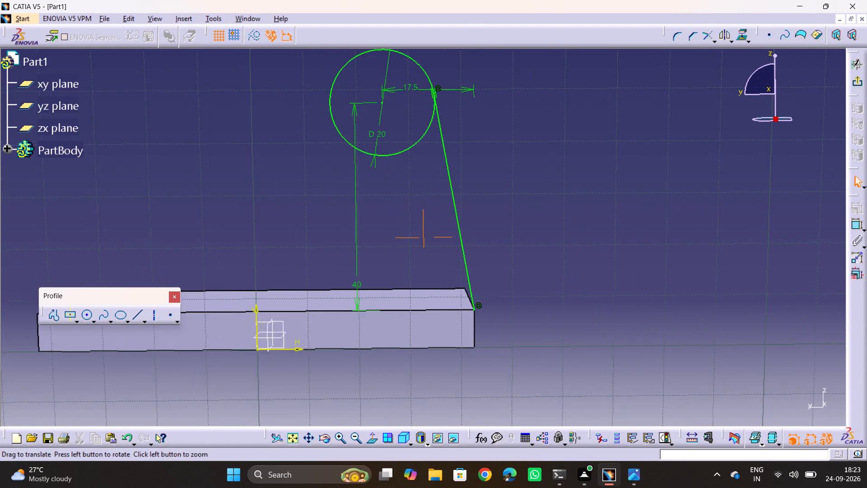
middle_drag(539, 254, 666, 216)
middle_drag(566, 294, 496, 289)
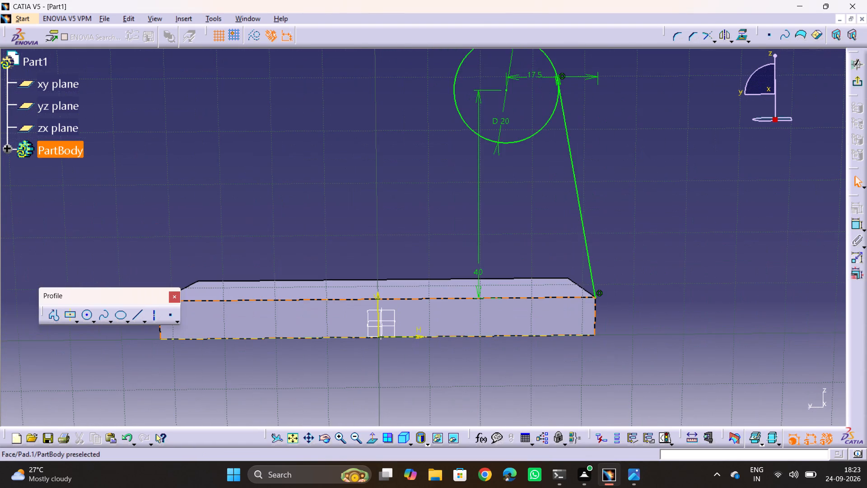
key(alt+Tab)
key(alt+Tab)
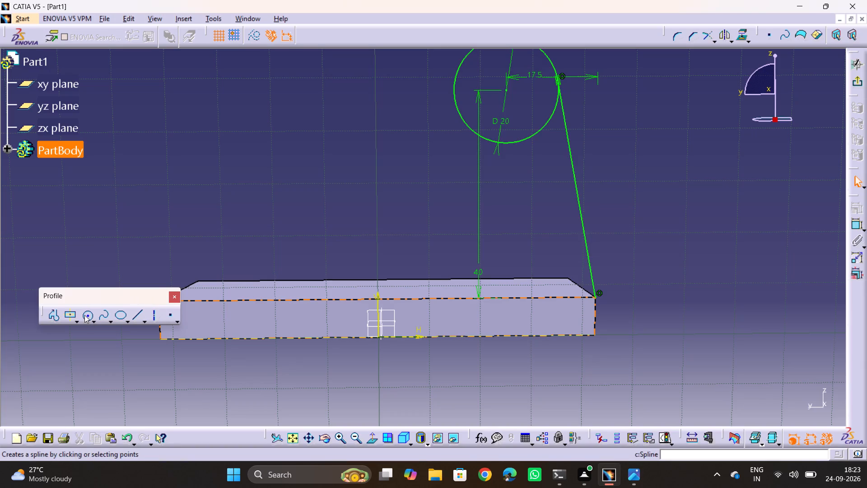
click(84, 315)
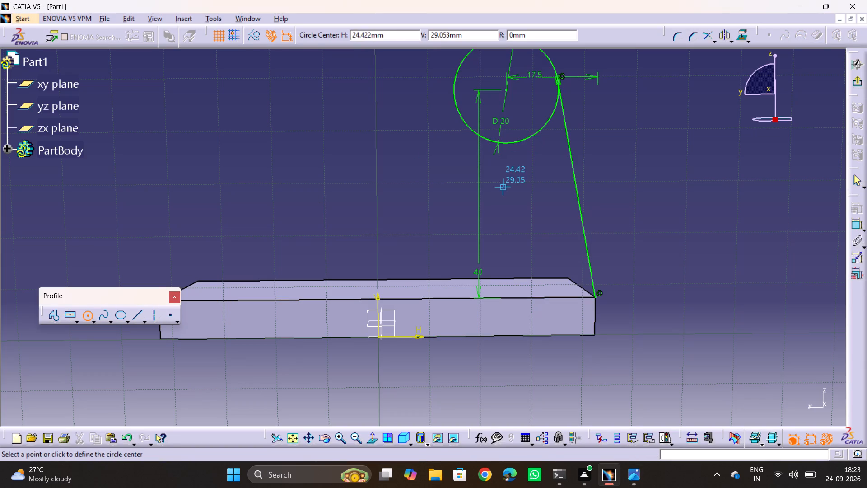
click(506, 236)
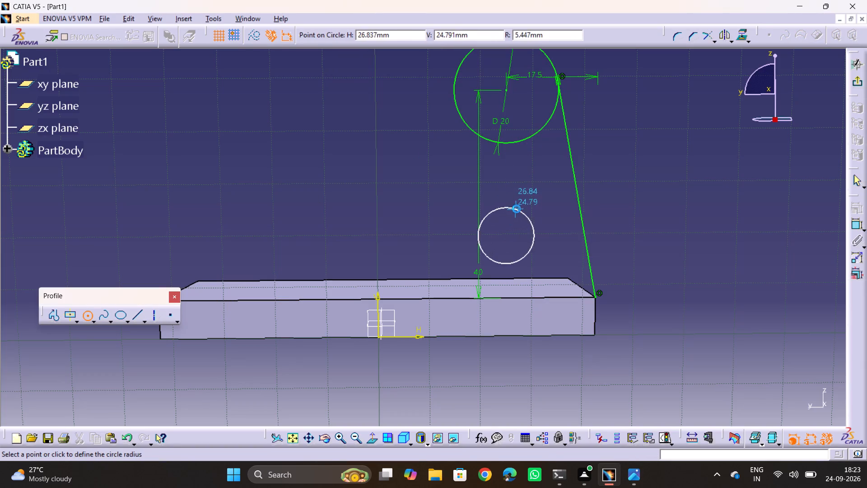
click(517, 209)
click(700, 263)
Check the reference drawing and dimension the lower circle's centre 10 mm above the base plate's top edge.
key(alt+Tab)
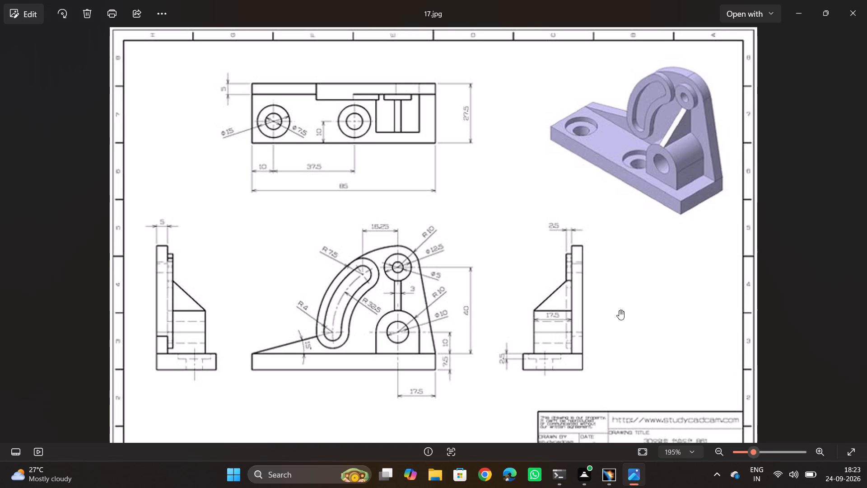
key(alt+Tab)
click(857, 227)
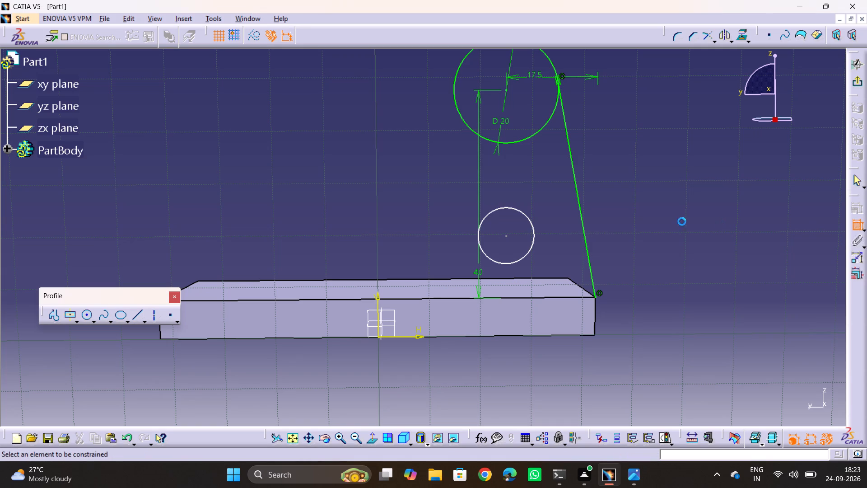
click(508, 235)
click(519, 297)
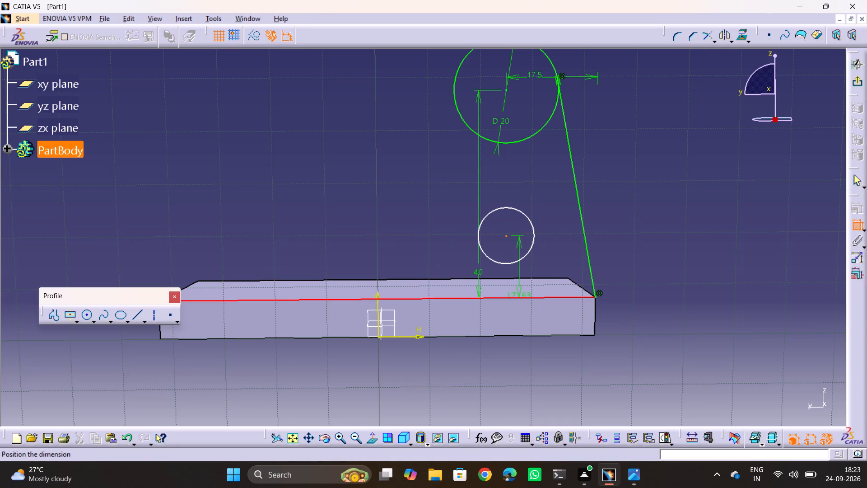
click(675, 261)
double_click(678, 260)
text(10)
key(Return)
click(732, 301)
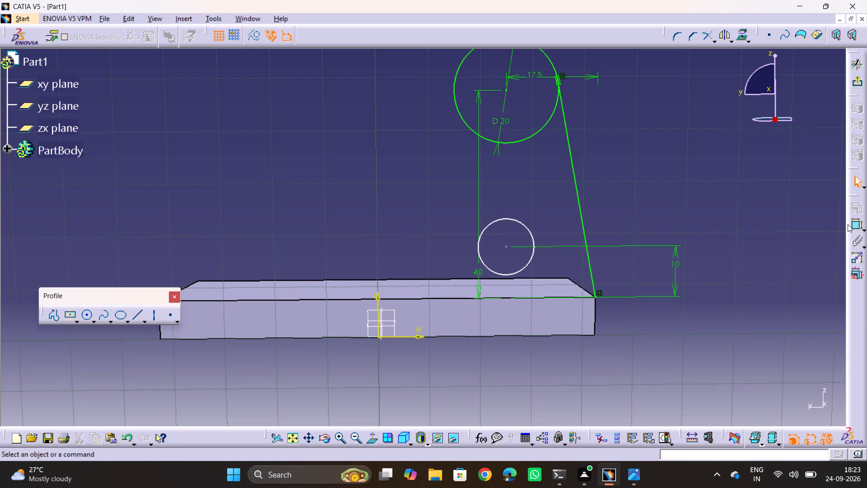
Dimension the horizontal distance from the lower circle's centre to the base plate's nearer end edge, placing it below the plate.
click(857, 225)
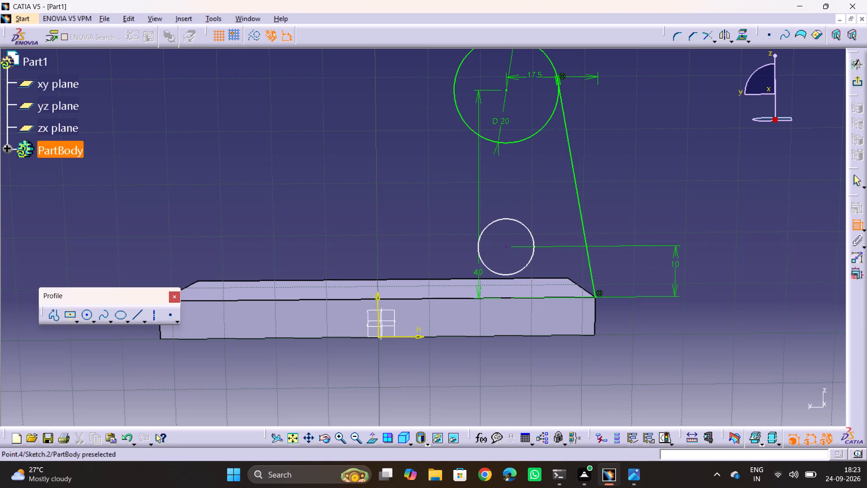
click(508, 247)
click(595, 318)
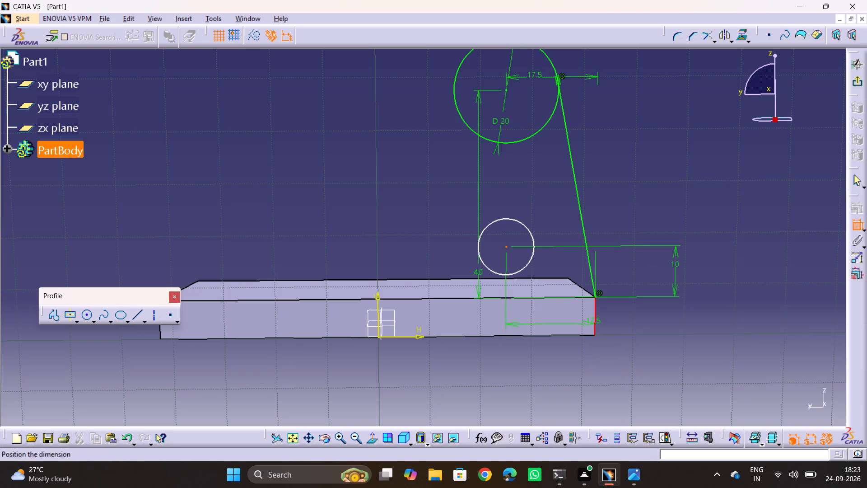
click(541, 393)
click(826, 376)
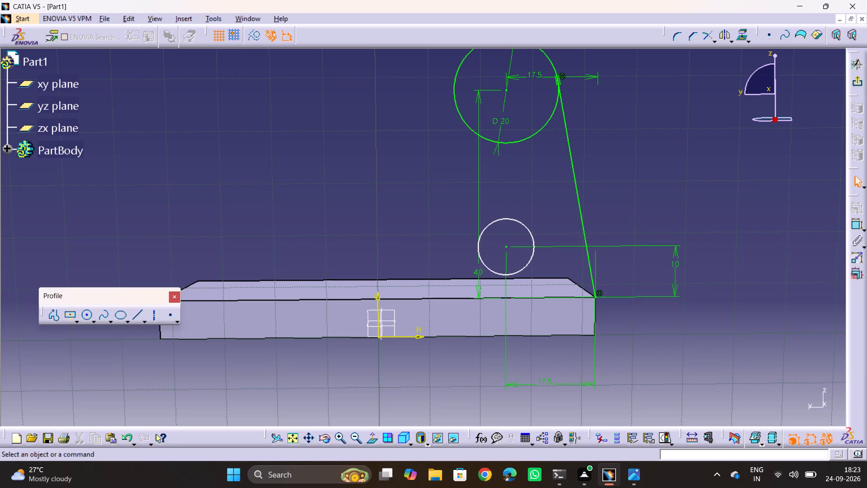
click(705, 366)
Check the reference drawing, then dimension the lower circle with a diameter of 65 mm.
key(alt+Tab)
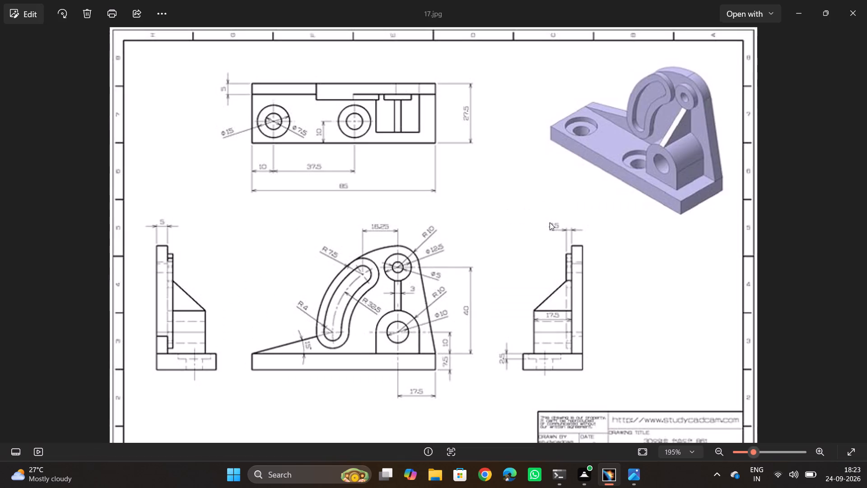
key(alt+Tab)
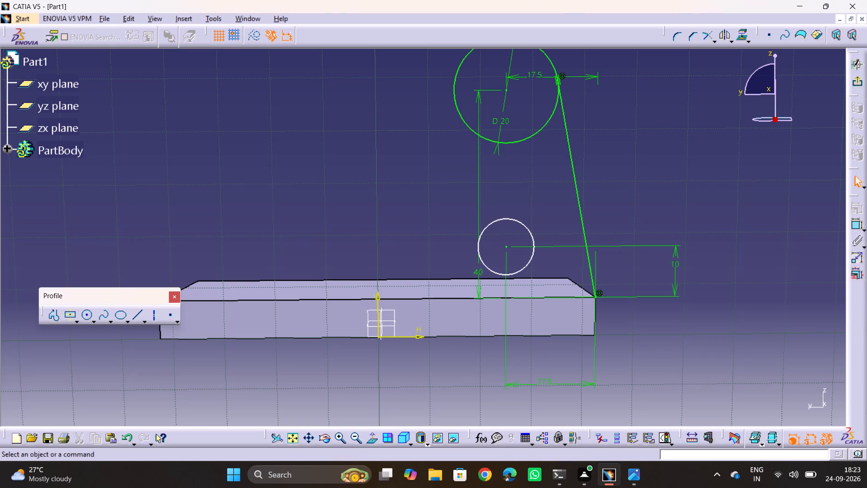
click(858, 222)
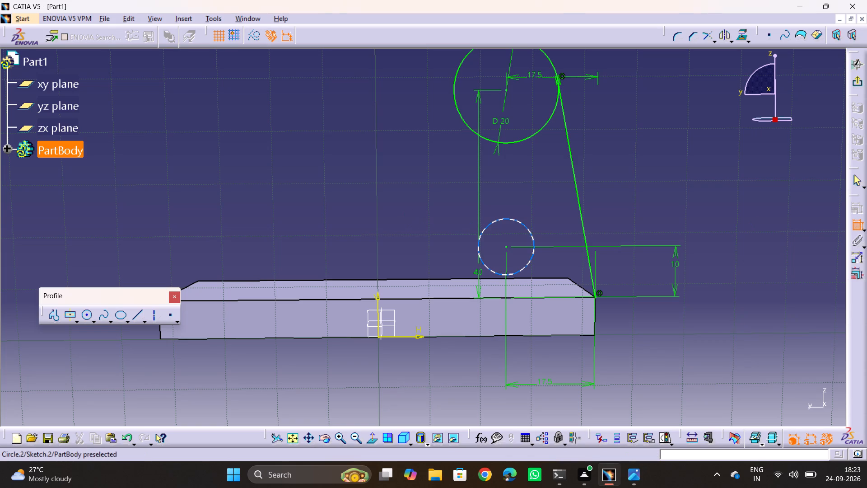
click(489, 225)
click(496, 243)
double_click(500, 235)
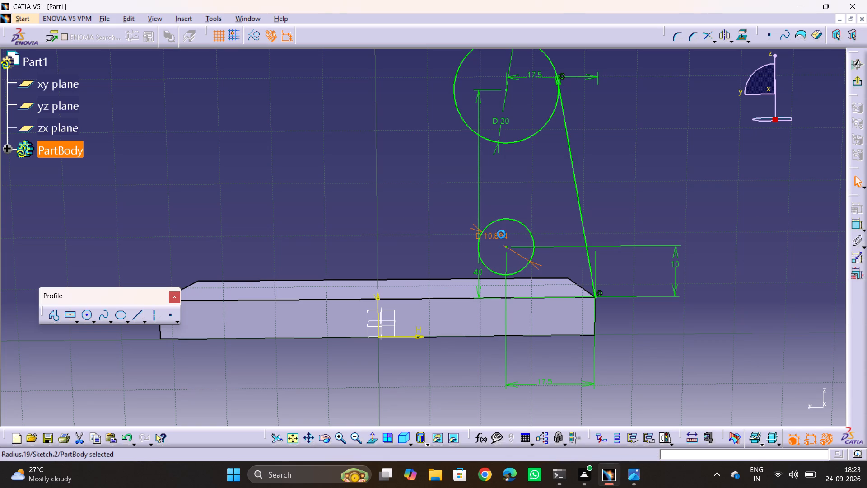
double_click(501, 234)
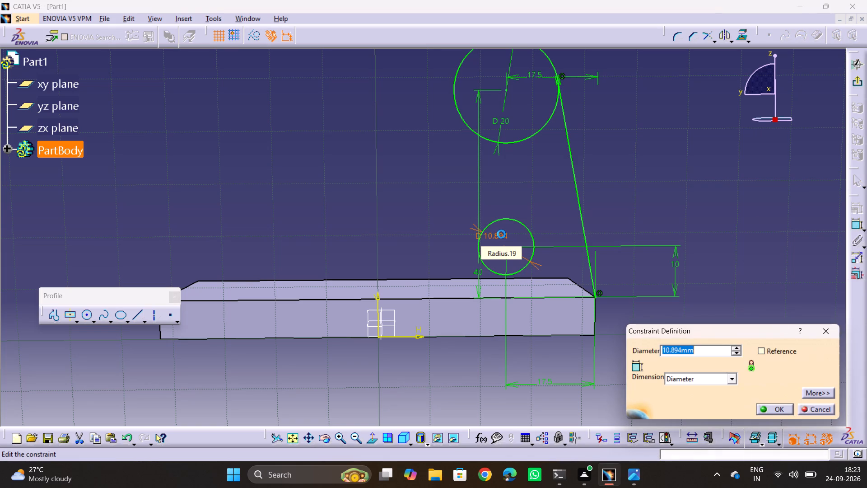
text(65)
key(Return)
click(690, 144)
Check the reference drawing and sketch a slanted line from the base plate's far top corner up to just inside the 65 mm circle.
middle_drag(683, 150, 718, 228)
middle_drag(594, 323, 526, 191)
middle_drag(561, 198, 568, 200)
ctrl+middle_drag(566, 198, 570, 208)
middle_drag(570, 196, 603, 271)
key(alt+Tab)
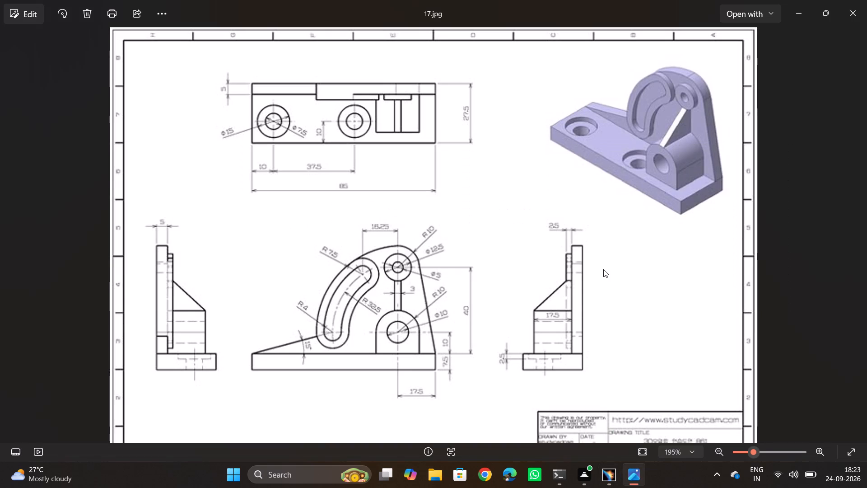
key(alt+Tab)
middle_drag(468, 287, 475, 272)
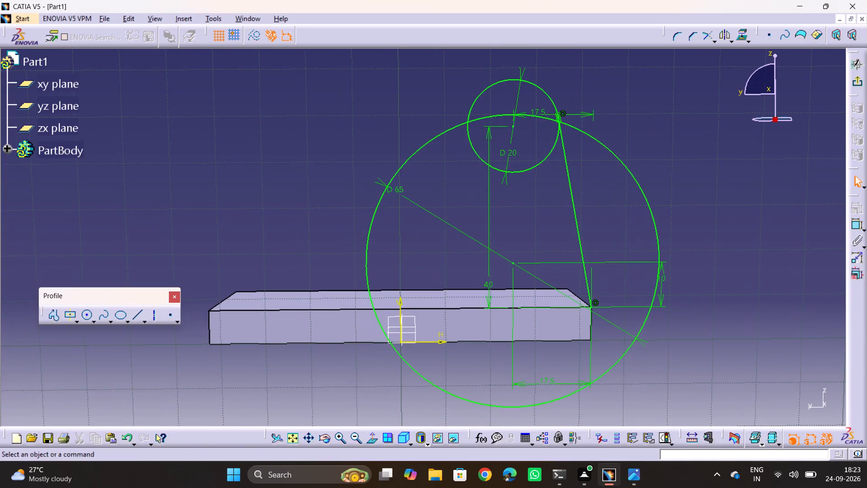
key(alt+Tab)
key(alt+Tab)
middle_drag(404, 276, 530, 263)
middle_drag(424, 264, 471, 249)
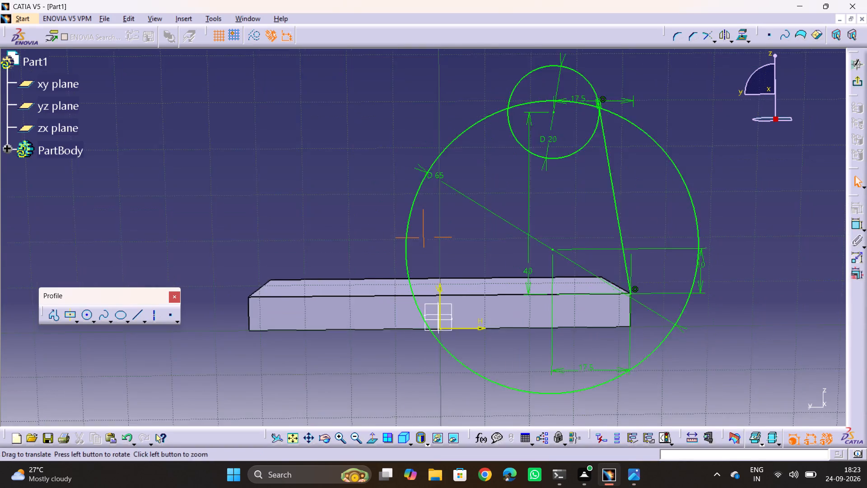
middle_drag(471, 249, 564, 244)
middle_drag(306, 298, 281, 236)
click(137, 311)
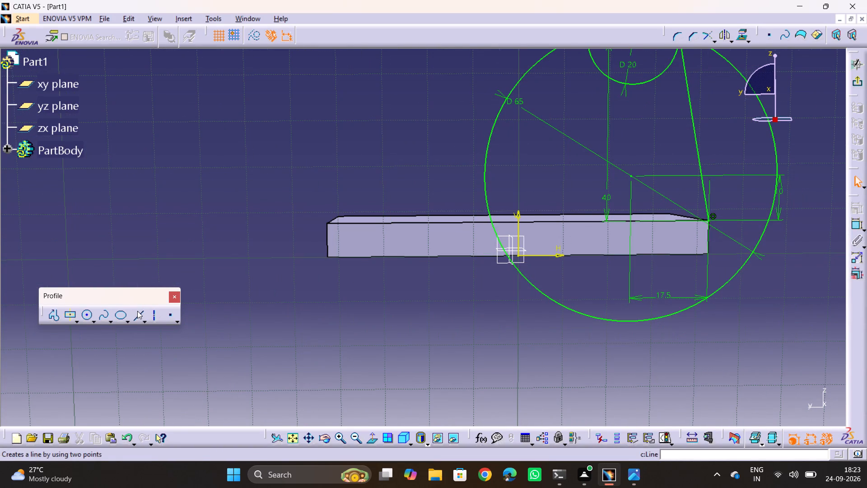
click(326, 224)
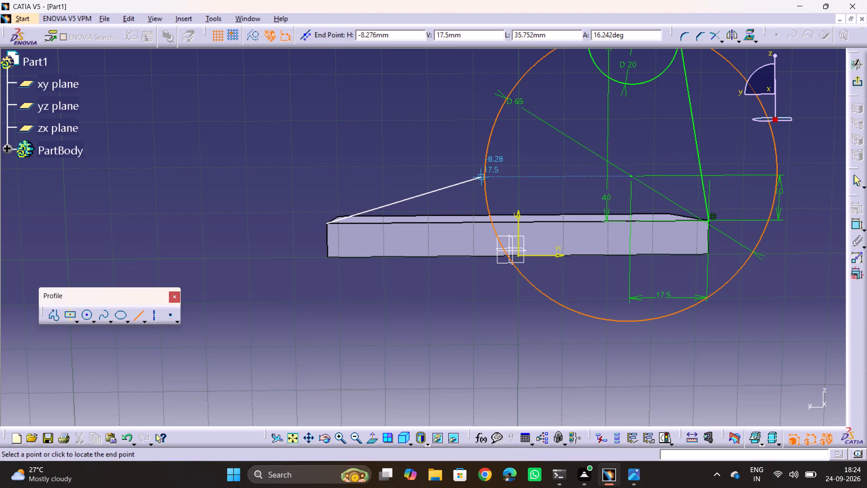
click(507, 180)
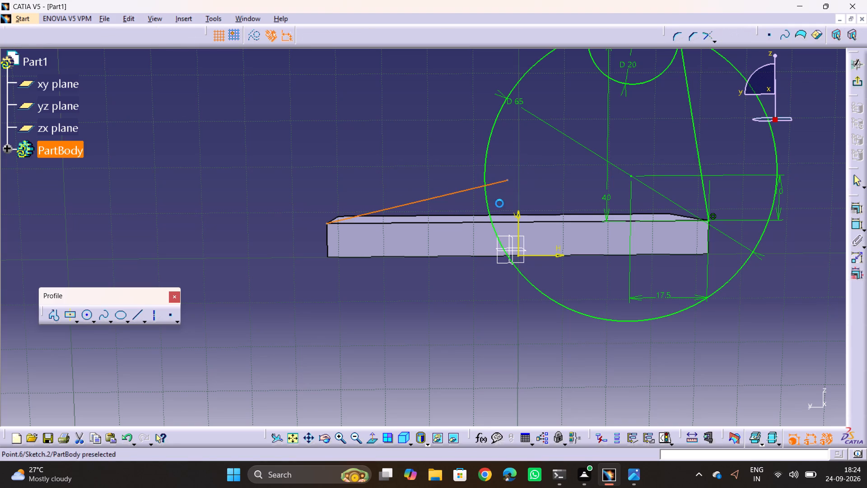
Pull the slanted line off the base plate and constrain its lower endpoint coincident with the plate's far top corner.
click(369, 351)
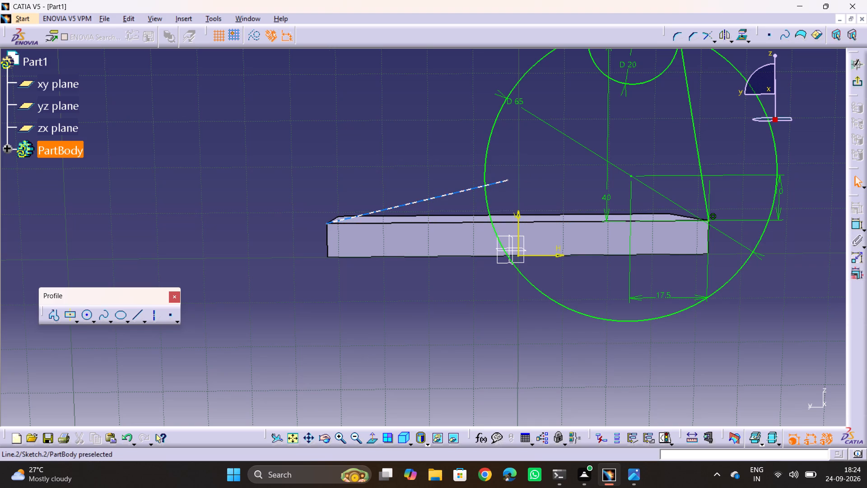
drag(354, 216, 354, 193)
click(290, 268)
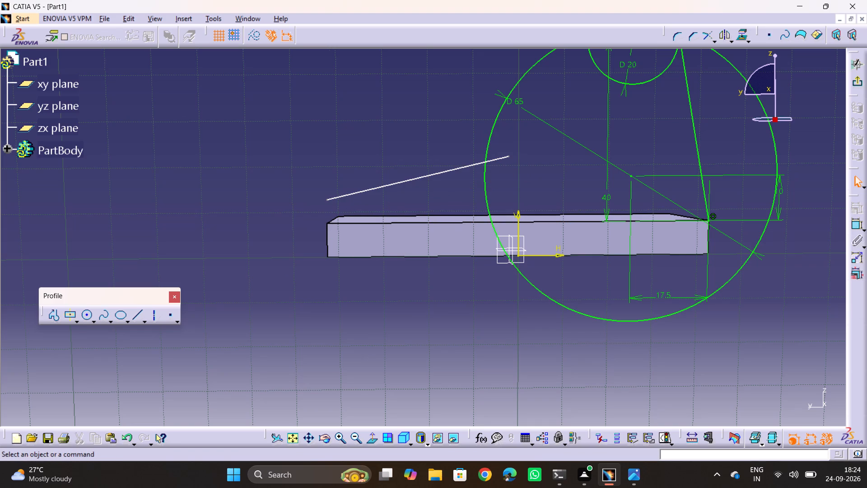
click(327, 221)
ctrl+click(327, 200)
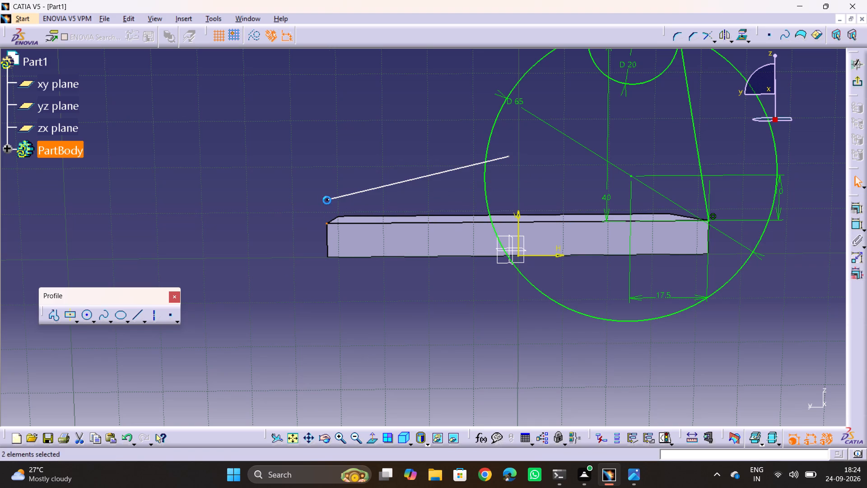
click(861, 202)
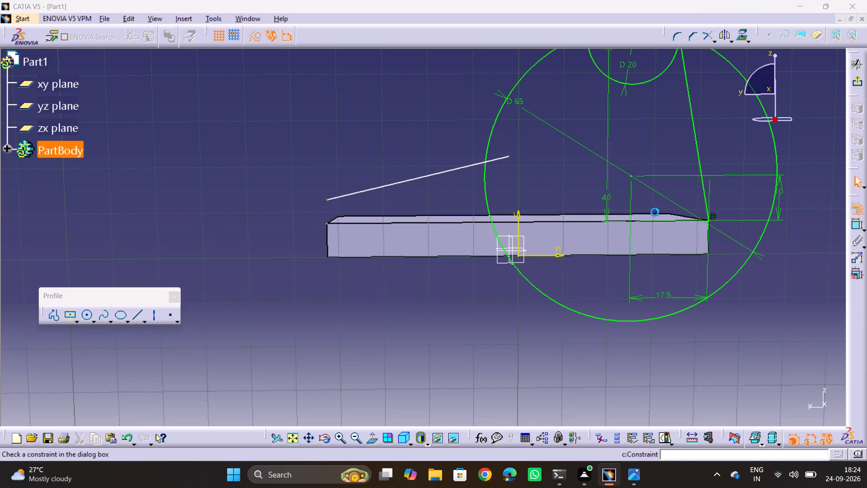
click(244, 122)
click(216, 229)
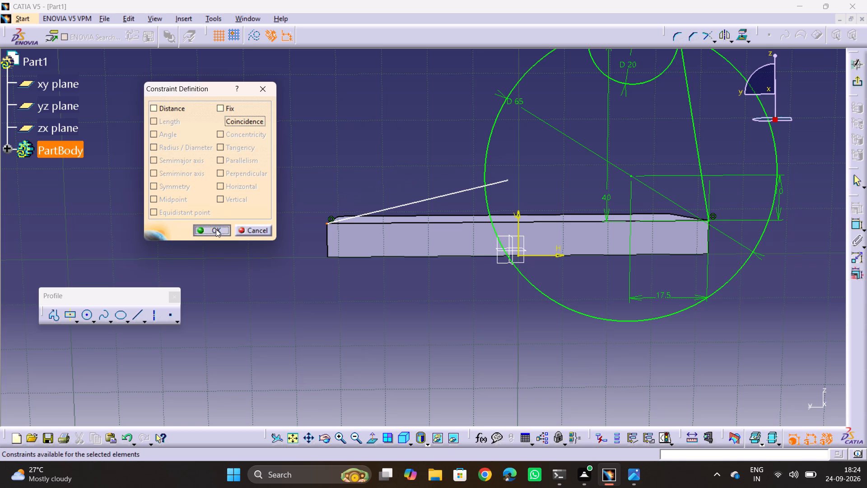
Constrain the slanted line's upper endpoint coincident with the 65 mm circle.
click(508, 180)
click(506, 179)
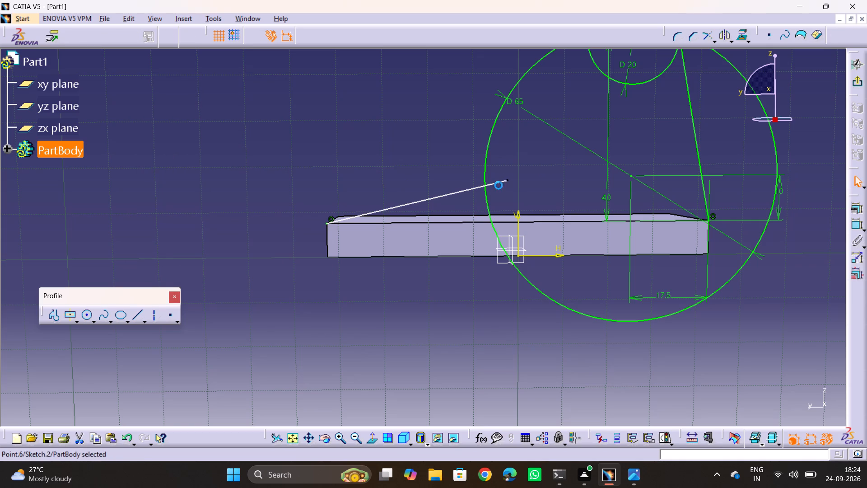
ctrl+click(488, 206)
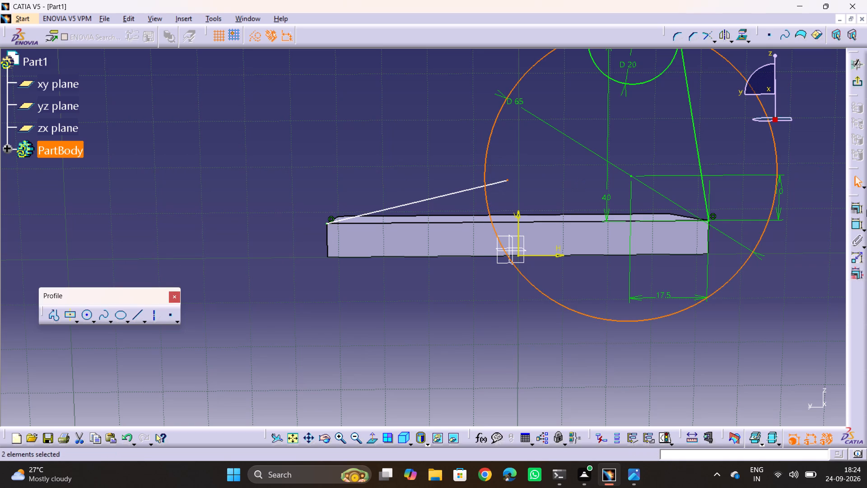
click(848, 206)
click(859, 212)
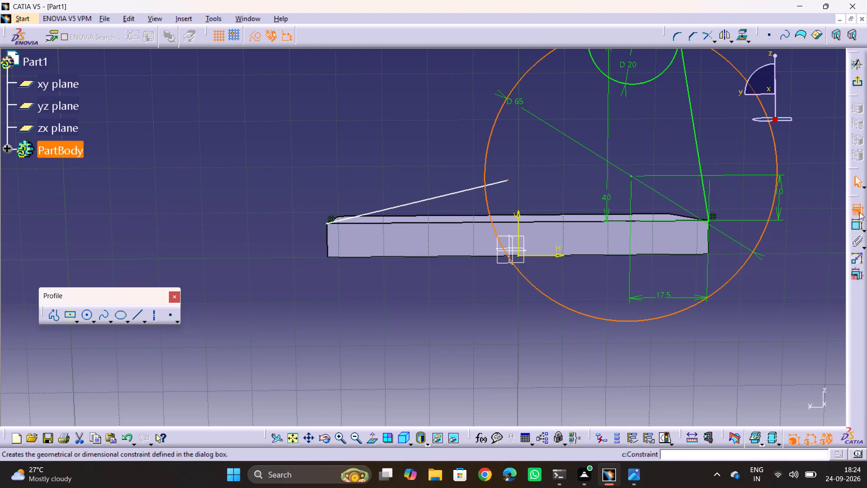
click(239, 122)
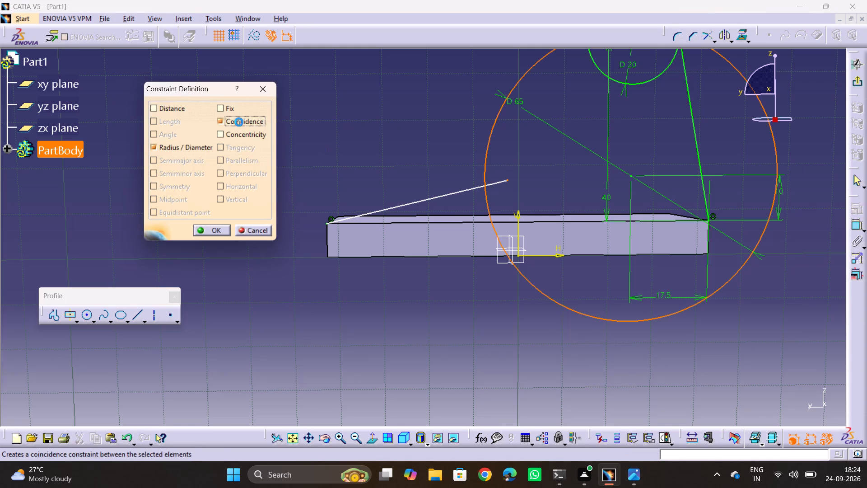
click(217, 228)
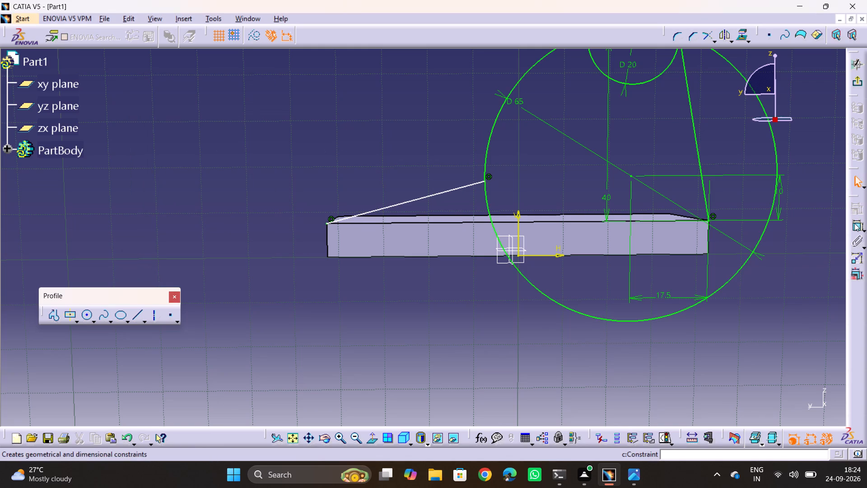
Dimension the angle between the slanted line and the base plate's top edge as 15°.
click(854, 223)
click(473, 223)
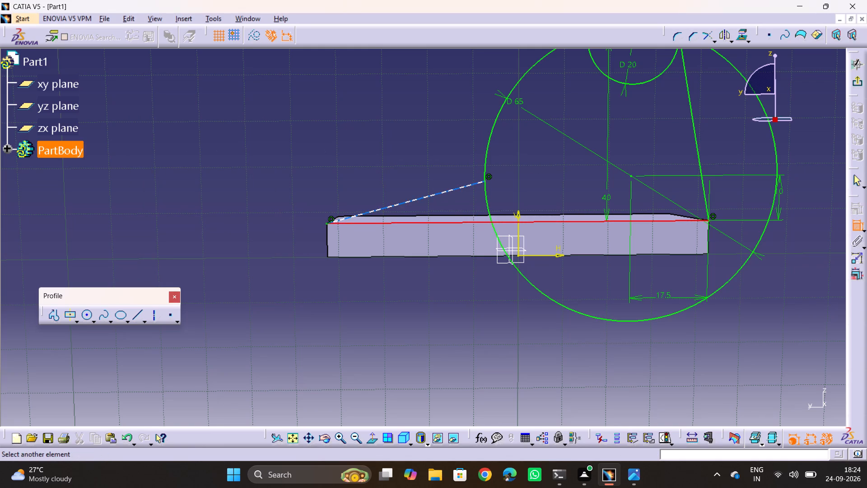
click(459, 188)
click(458, 207)
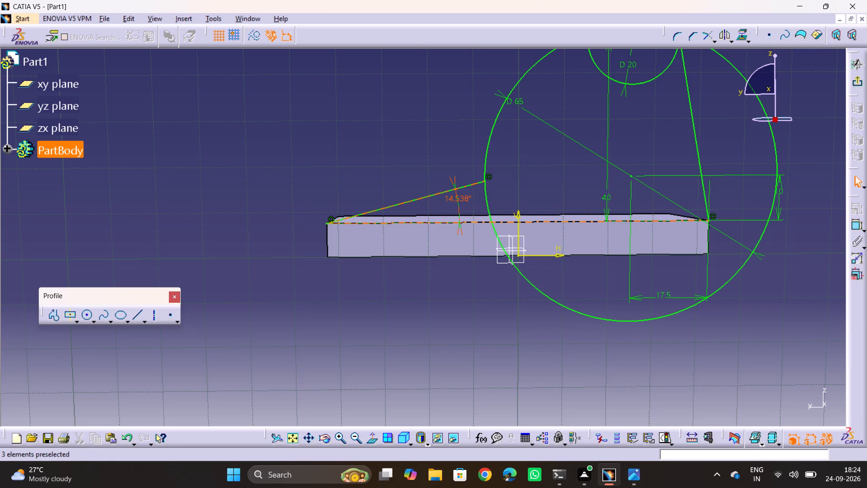
double_click(462, 198)
text(15)
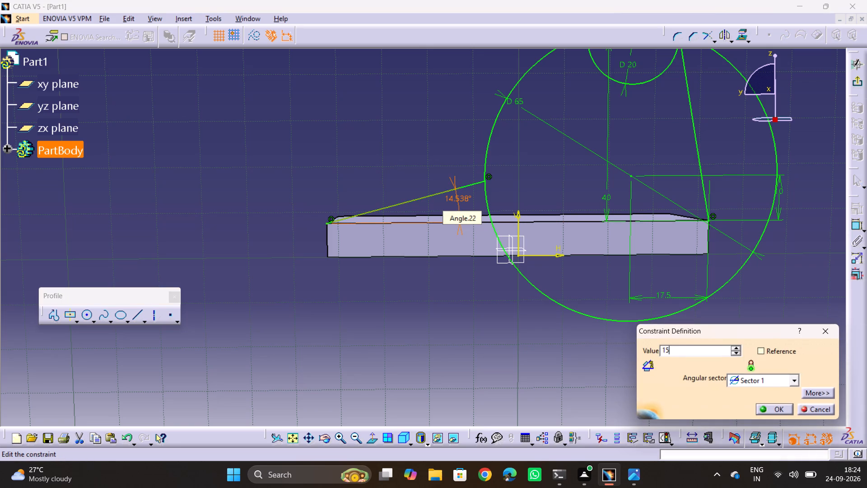
key(Return)
click(418, 141)
Check the reference drawing, then sketch a horizontal line along the base plate's top edge joining its two top corners.
key(alt+Tab)
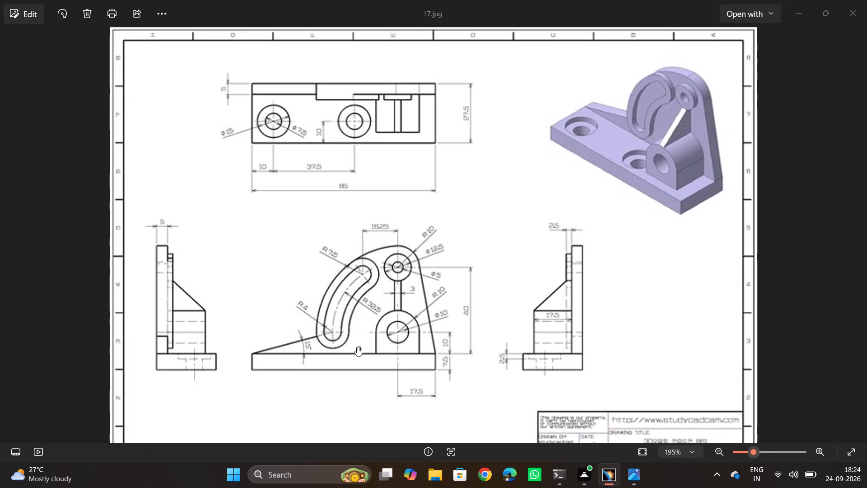
key(alt+Tab)
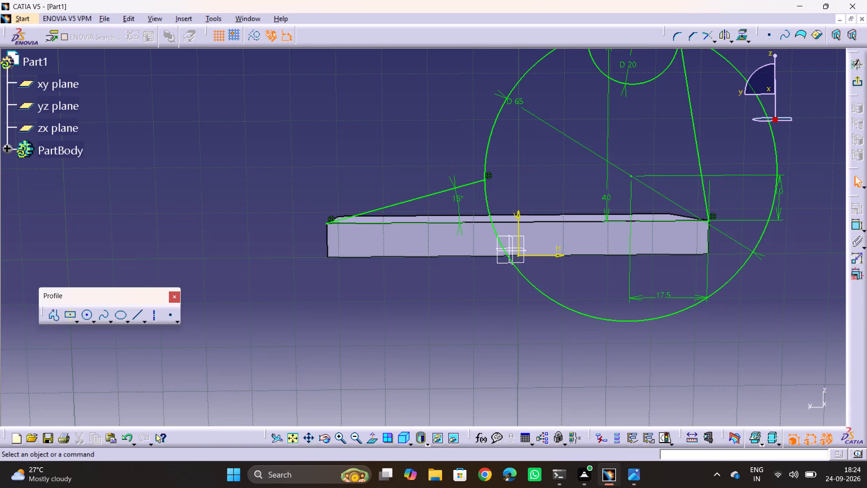
click(135, 318)
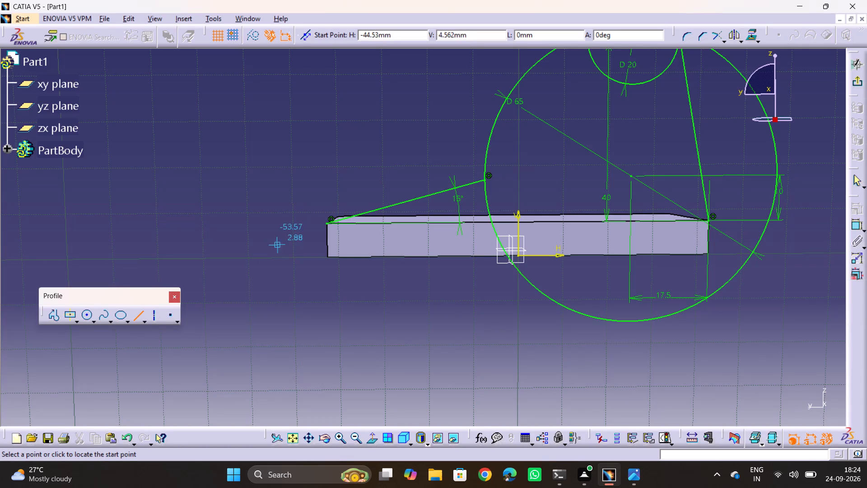
click(326, 225)
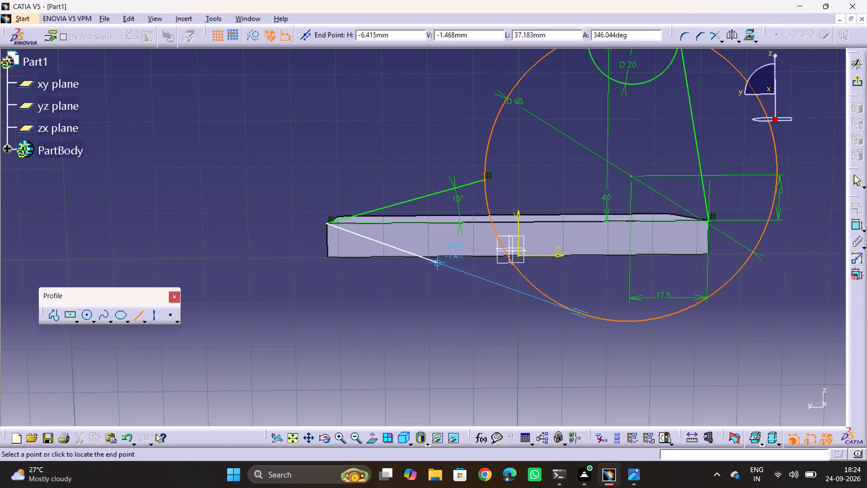
click(710, 222)
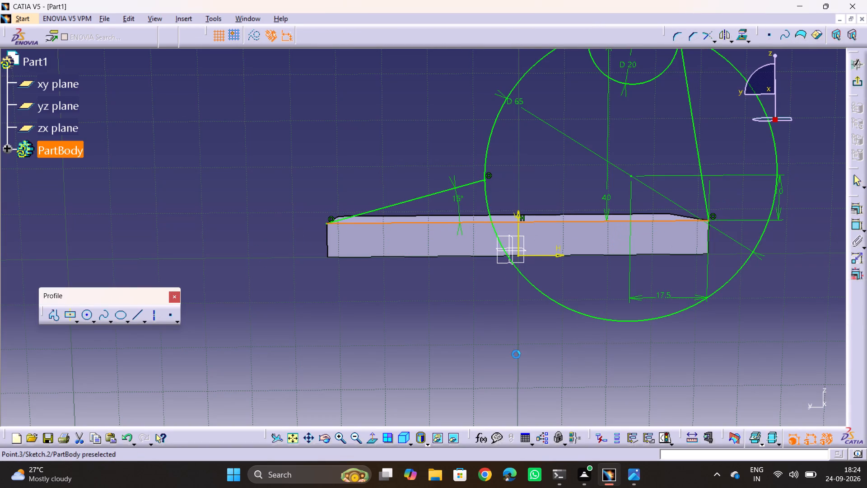
click(424, 348)
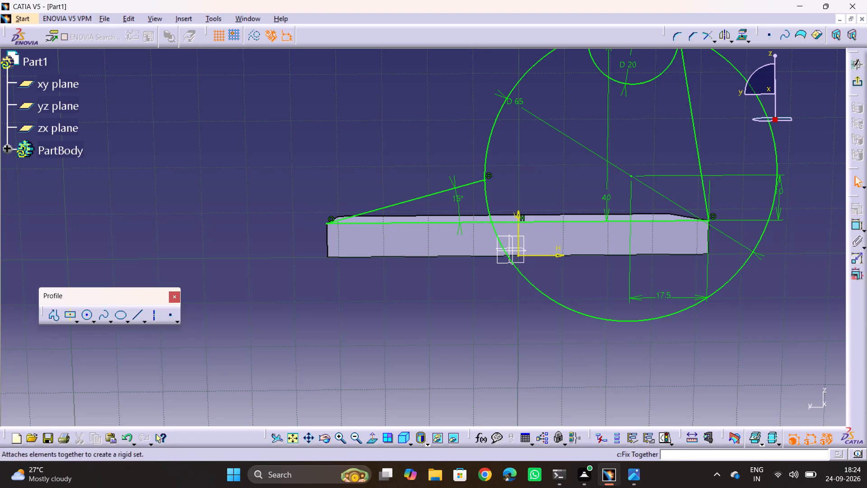
Quick Trim the part of the 65 mm circle lying below the base plate's top edge and beyond the tangent side.
click(715, 40)
click(722, 91)
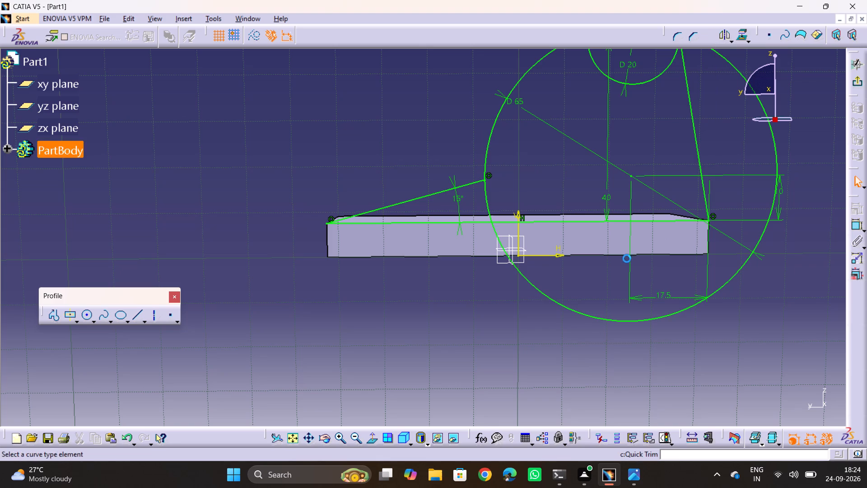
click(578, 313)
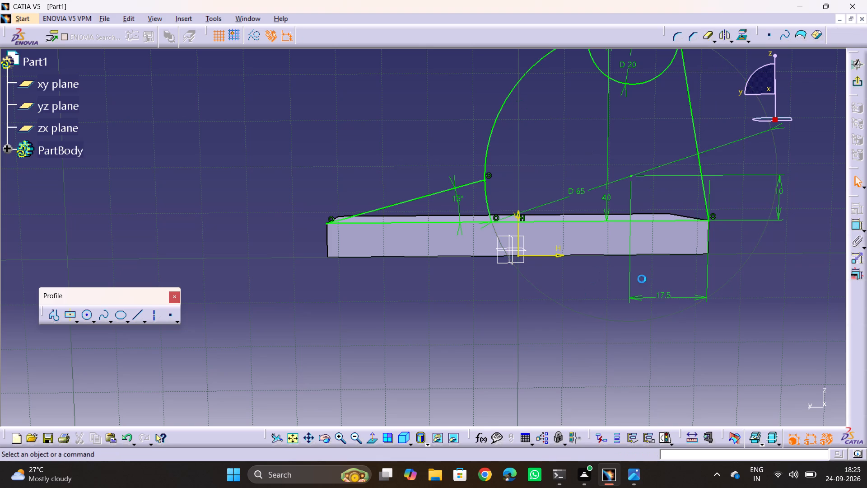
Examine the upright plate's outline and curved slot in the reference drawing and compare them with the sketch.
middle_drag(817, 220, 771, 308)
key(alt+Tab)
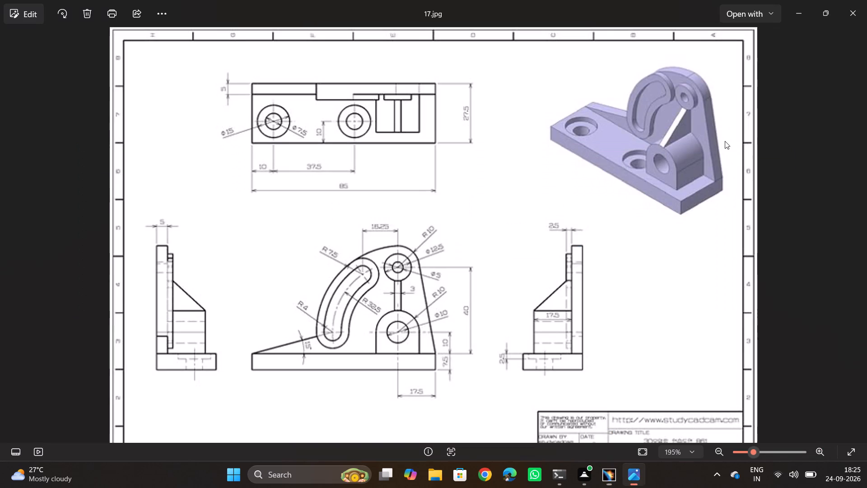
key(alt+Tab)
double_click(353, 164)
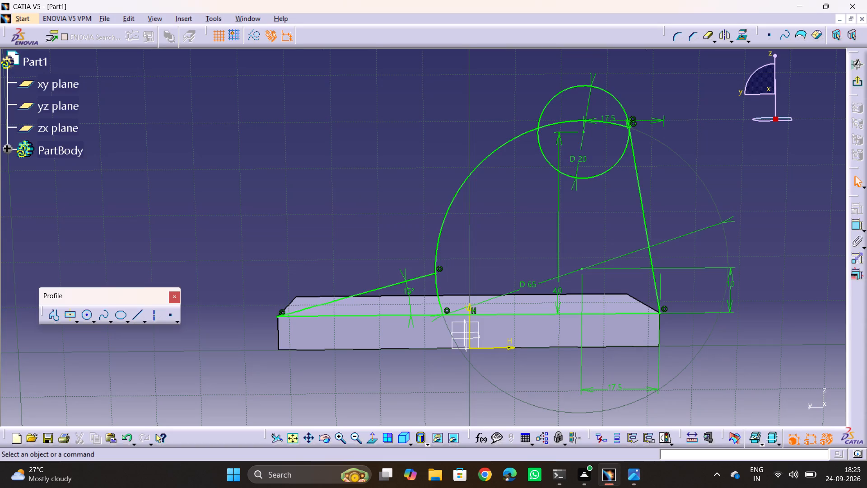
key(Escape)
key(Escape)
key(Escape)
key(alt+Tab)
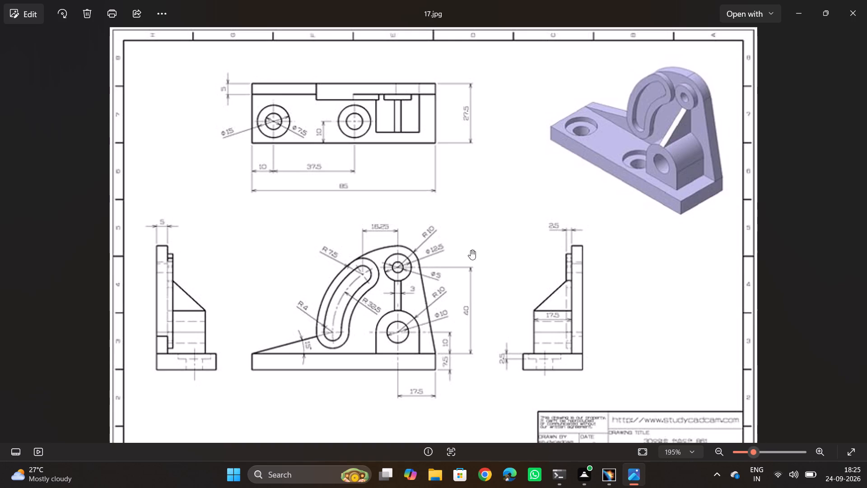
key(alt+Tab)
middle_drag(542, 238, 530, 272)
key(alt+Tab)
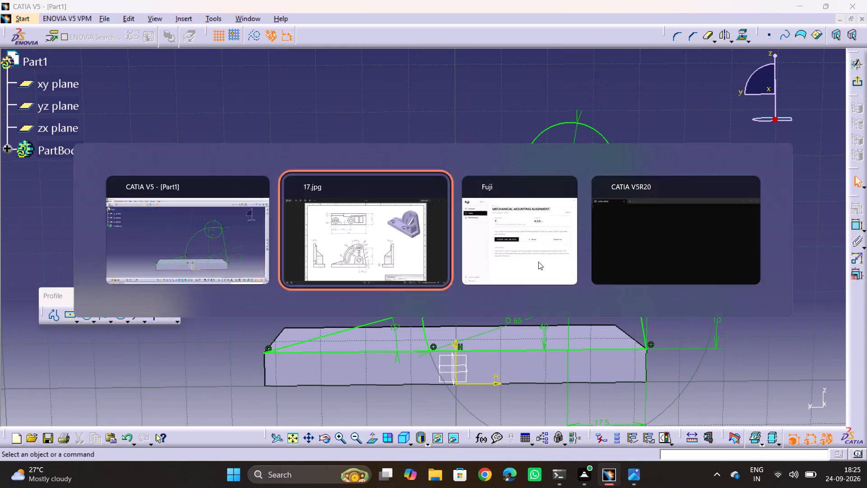
key(alt+Tab)
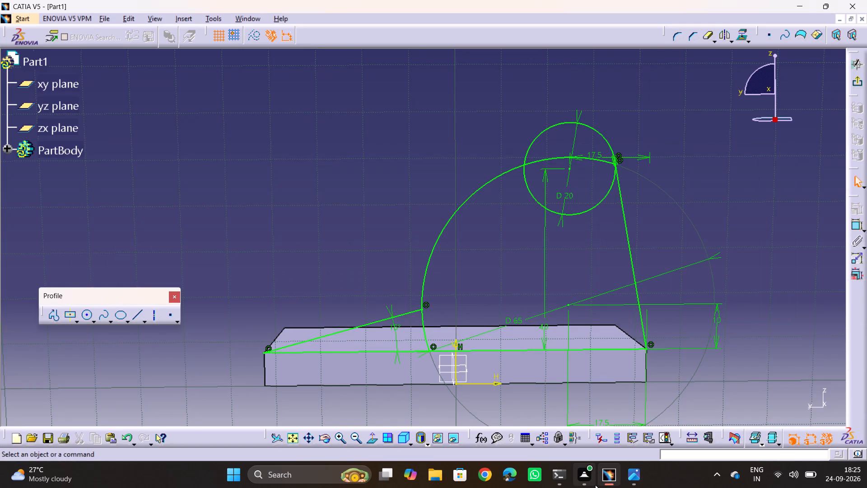
click(290, 174)
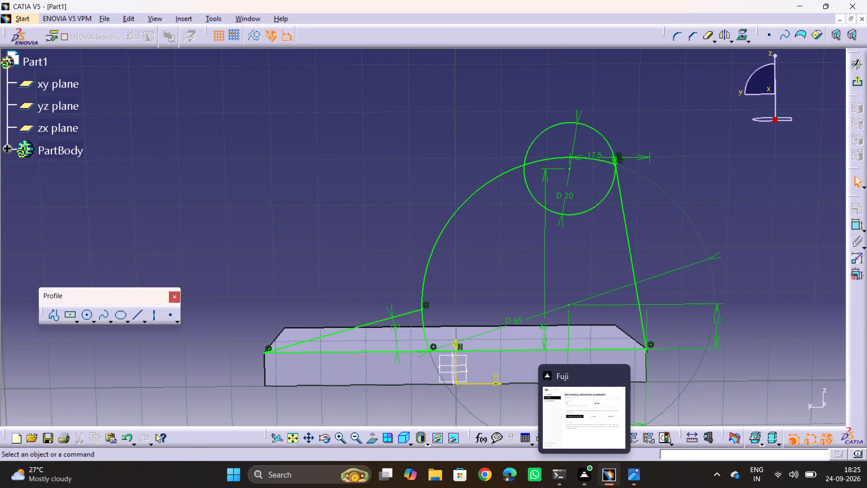
key(alt+Tab)
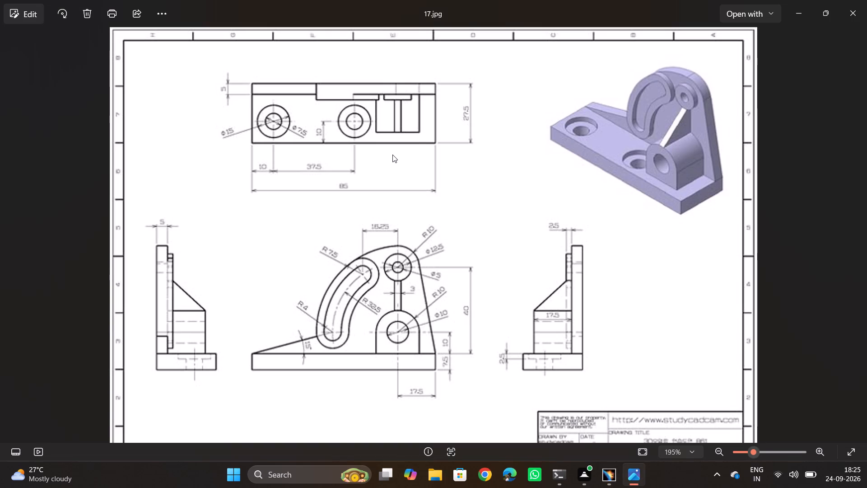
key(alt+Tab)
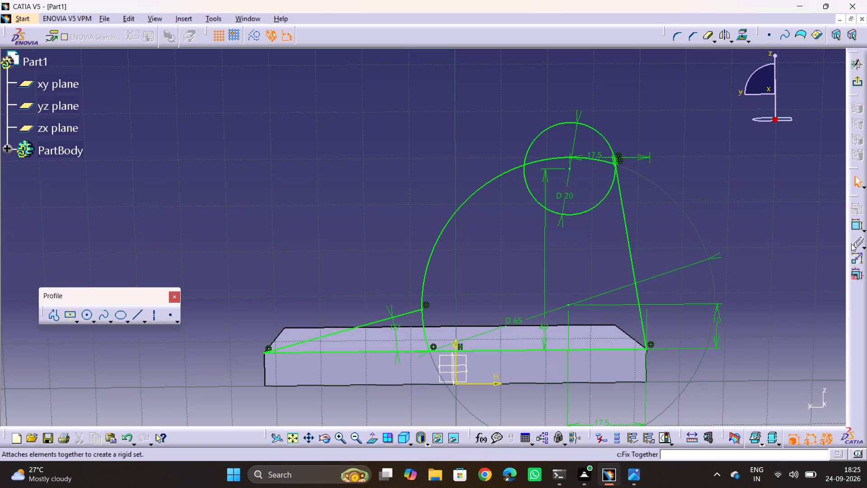
Sketch a small circle centred where the slanted line meets the 65 mm arc.
click(83, 319)
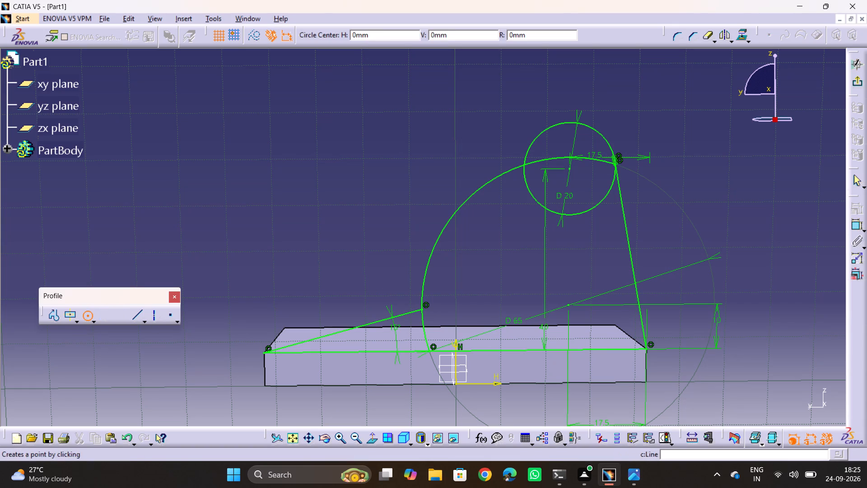
click(421, 308)
click(405, 280)
click(292, 253)
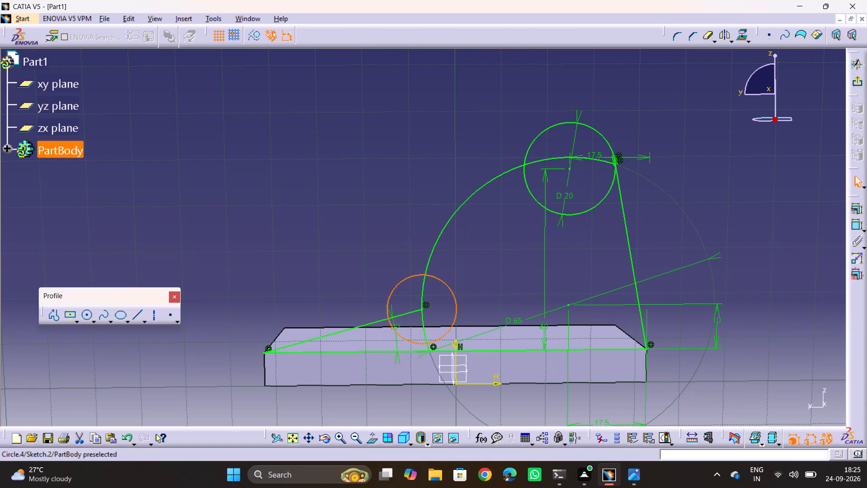
click(511, 262)
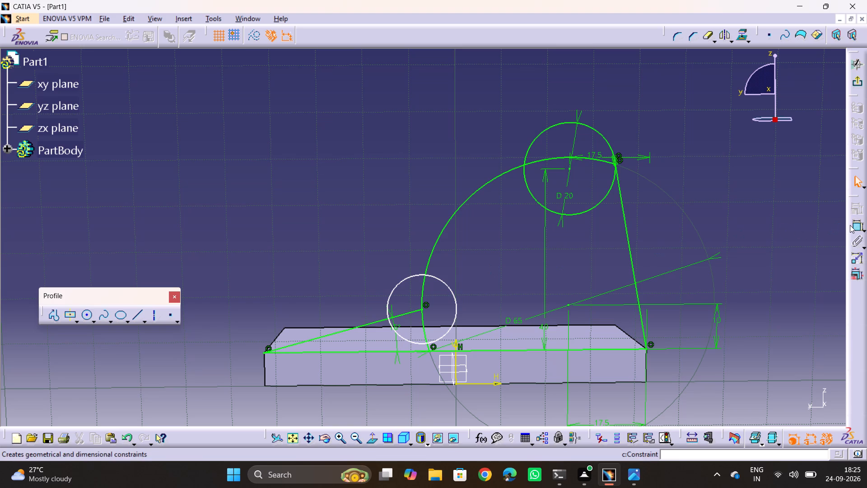
Check the slot radius in the reference drawing and dimension the circle at the slanted line's upper end to 8 mm diameter.
click(850, 225)
key(alt+Tab)
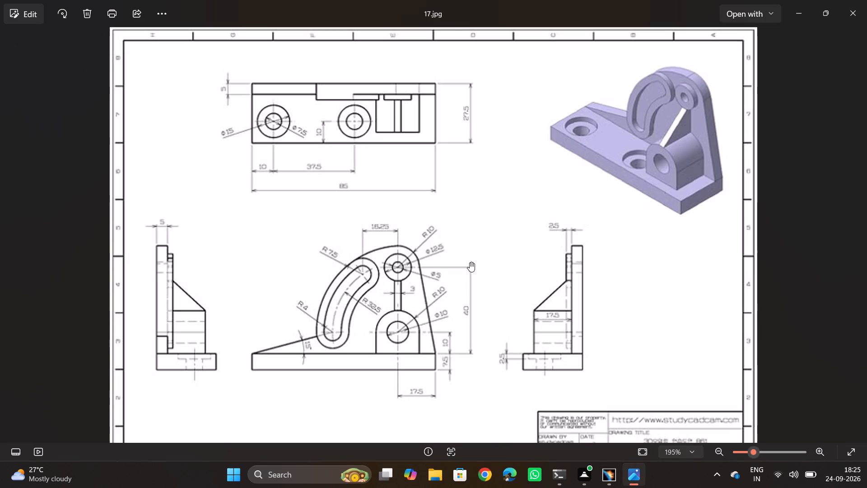
key(alt+Tab)
click(396, 285)
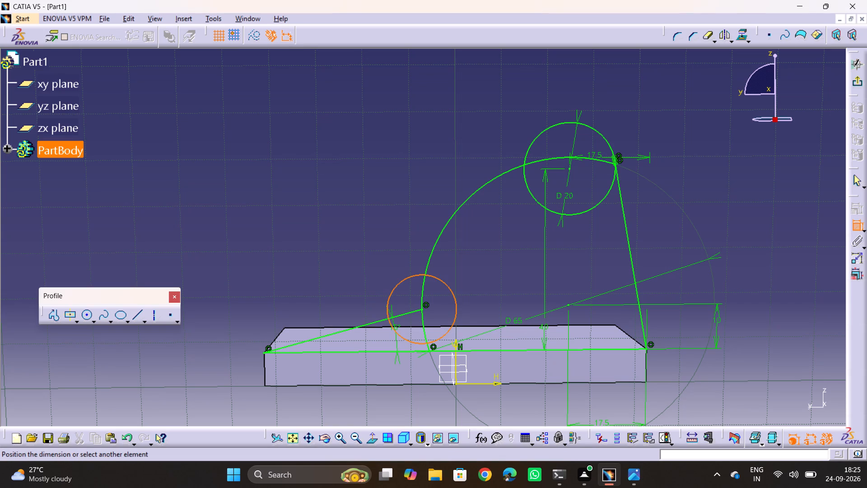
click(402, 302)
double_click(405, 297)
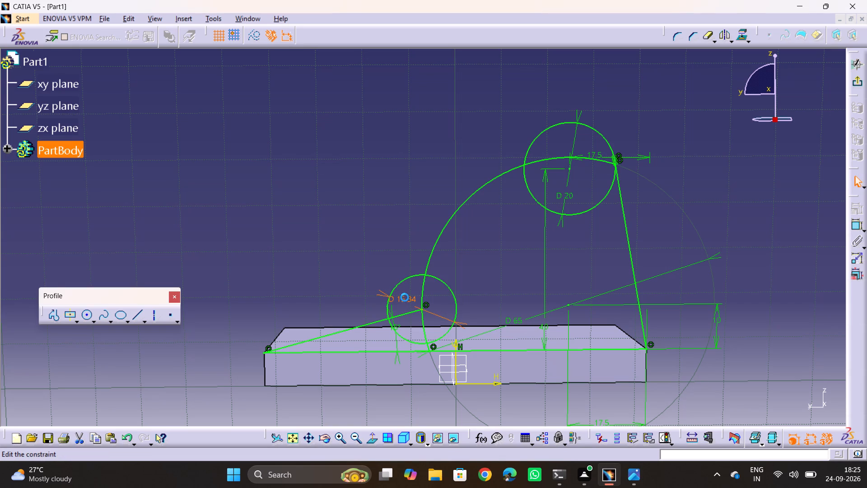
key(8)
key(Return)
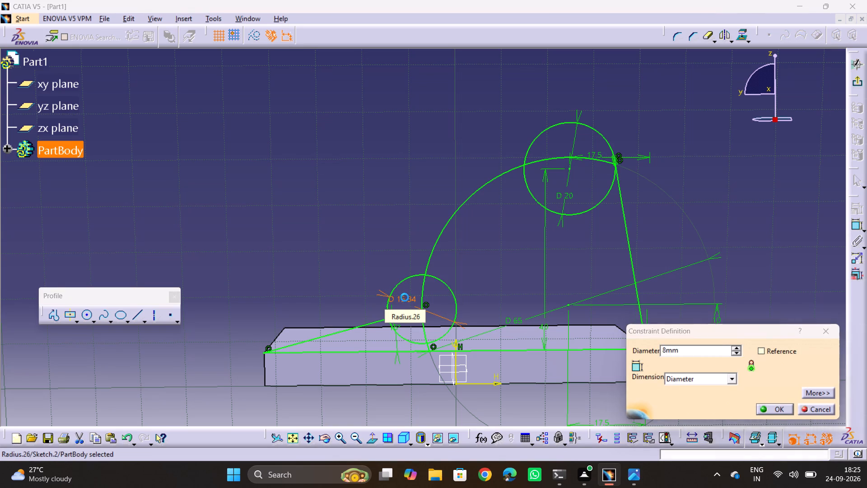
click(404, 282)
Sketch a second small circle, about 6 mm in diameter, centred on the upper part of the 65 mm arc.
key(alt+Tab)
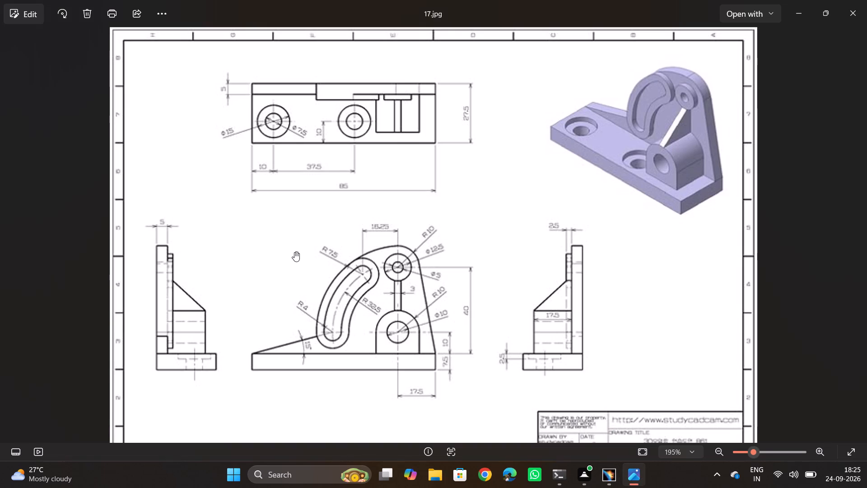
key(alt+Tab)
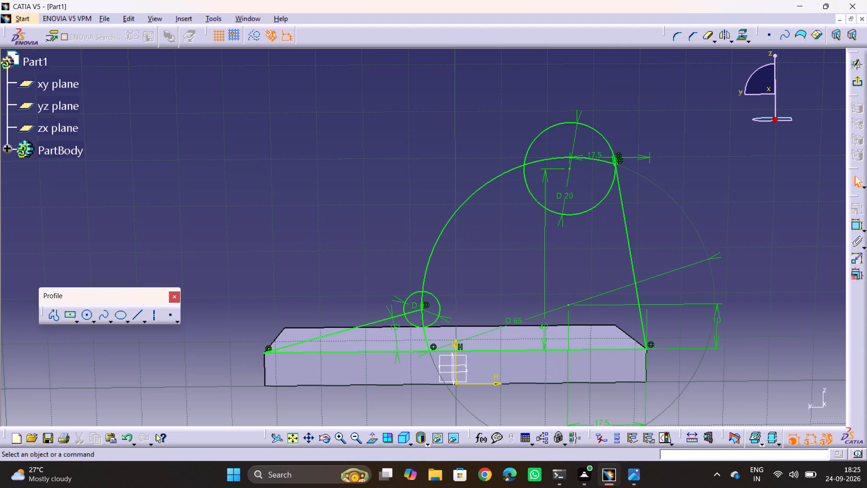
click(83, 317)
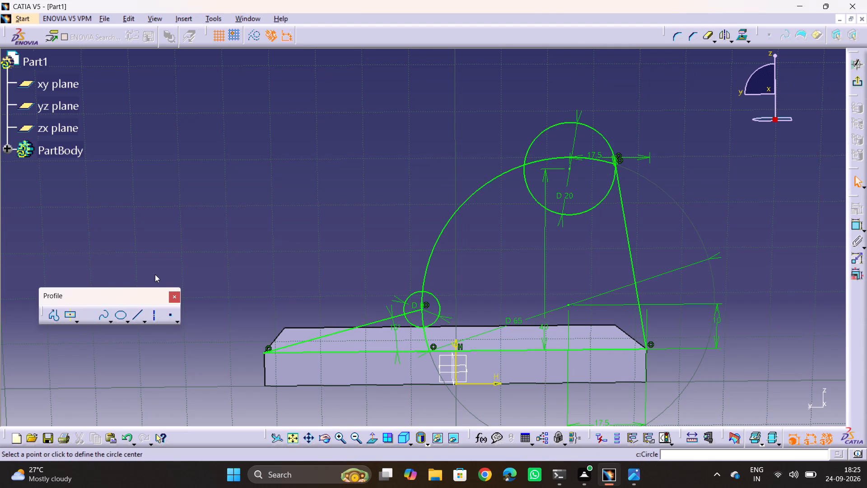
click(471, 197)
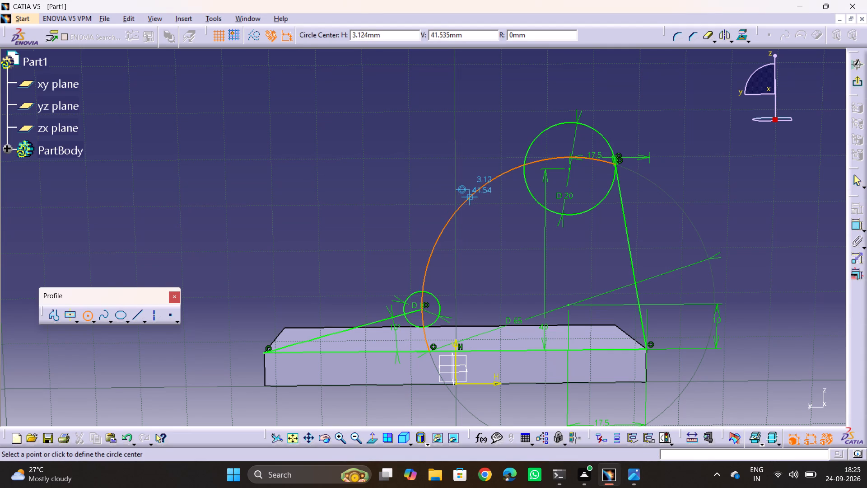
click(477, 208)
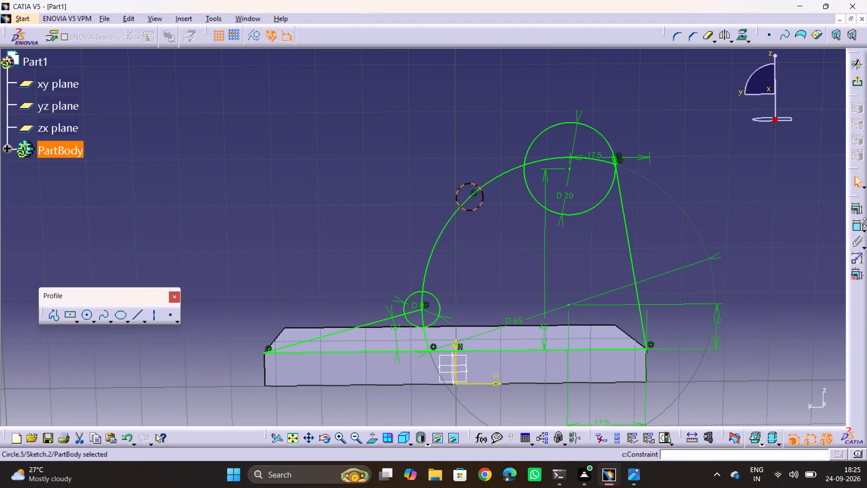
Dimension the new small circle on the upper arc to 8 mm diameter.
click(857, 225)
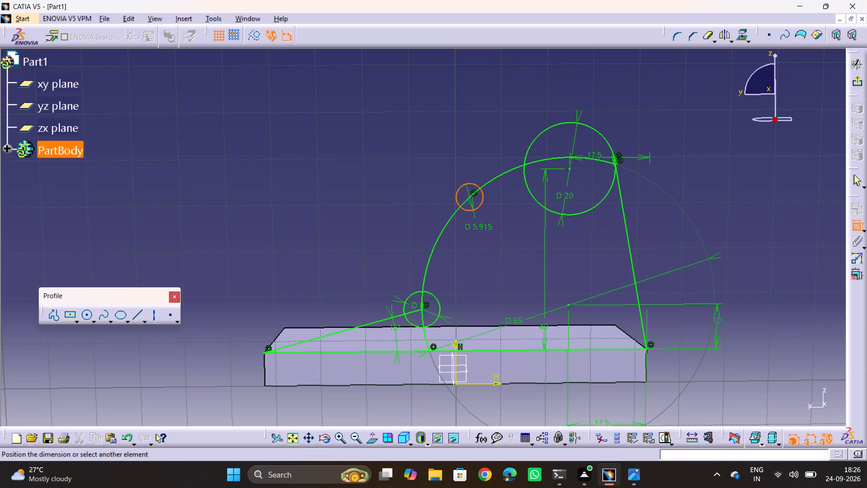
click(472, 227)
double_click(475, 224)
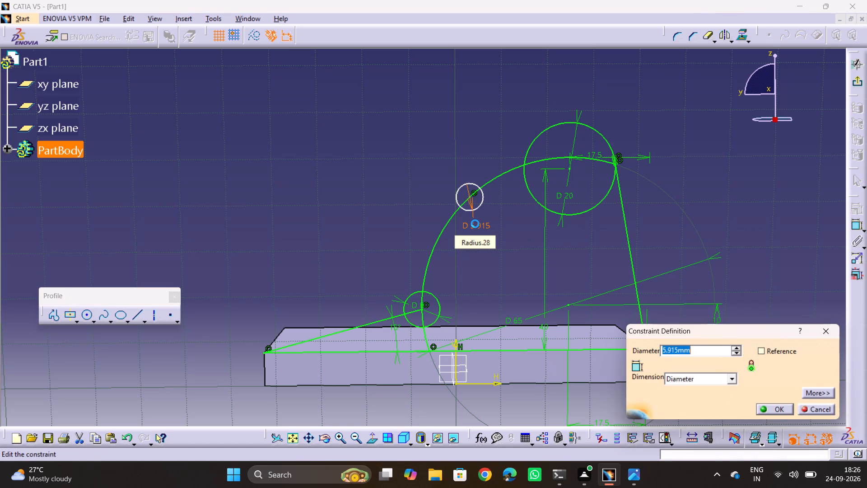
key(8)
key(Return)
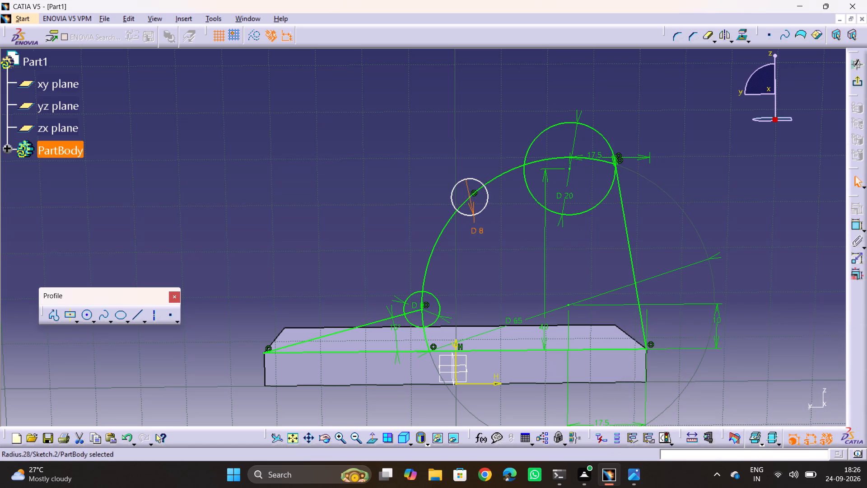
click(412, 207)
Dimension the horizontal distance between the upper 8 mm circle's centre and the 20 mm circle's centre as 15.25 mm.
click(857, 228)
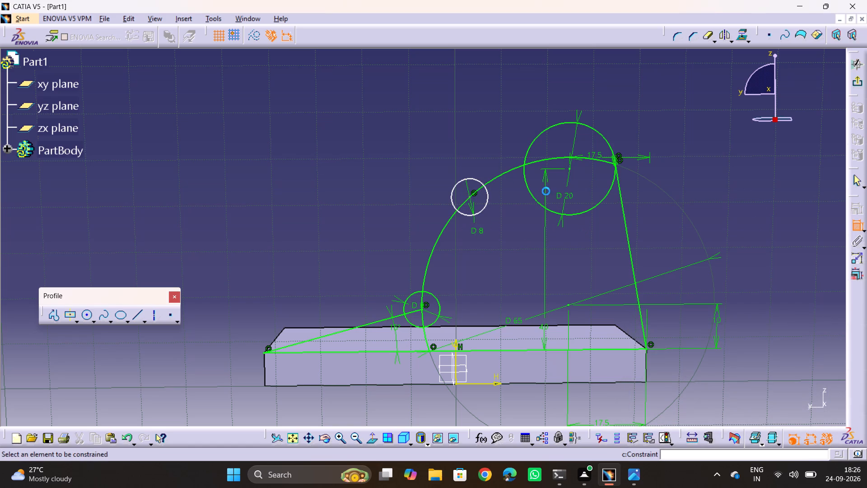
click(468, 197)
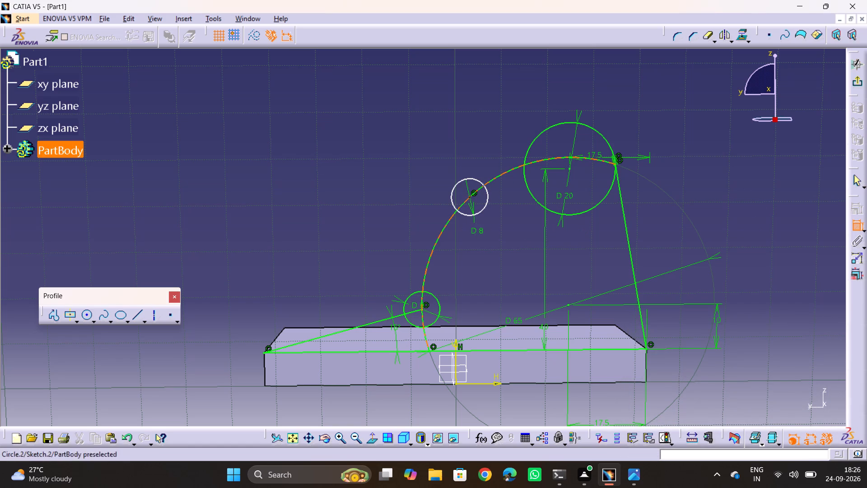
click(571, 168)
right_click(535, 93)
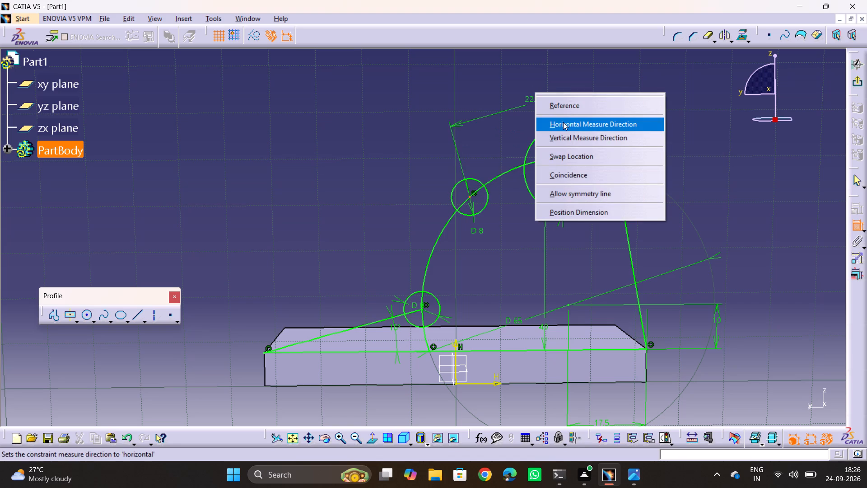
click(563, 122)
click(526, 85)
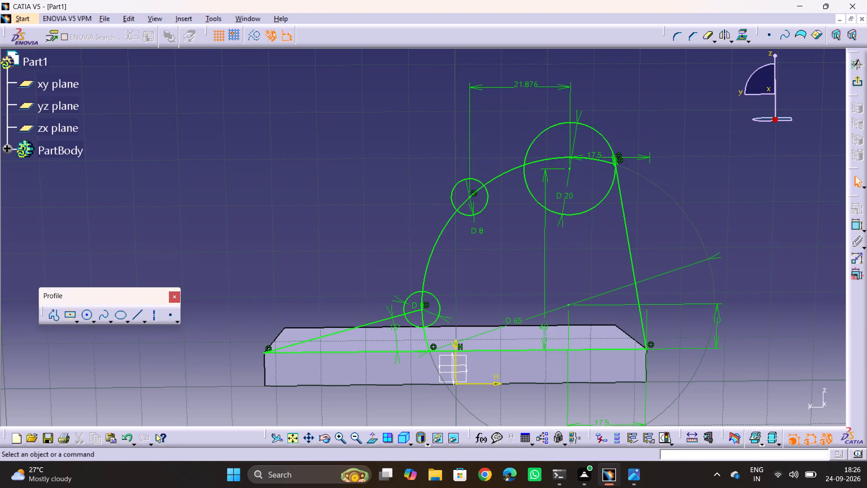
key(alt+Tab)
key(alt+Tab)
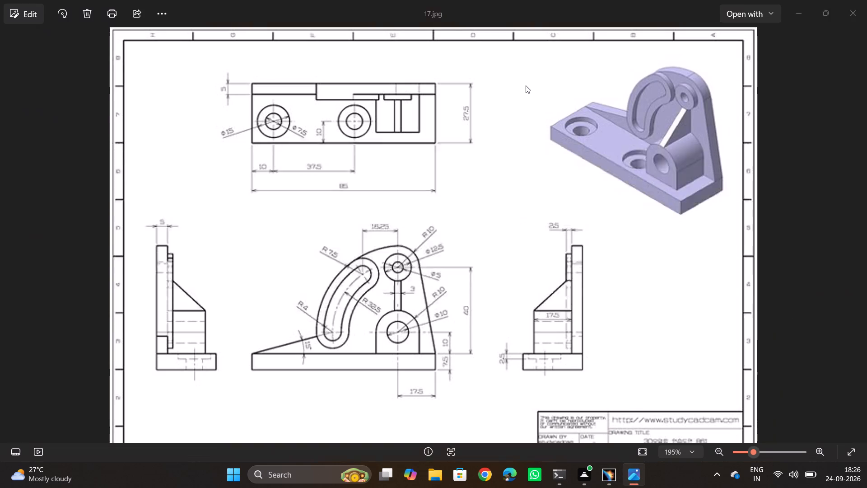
key(alt+Tab)
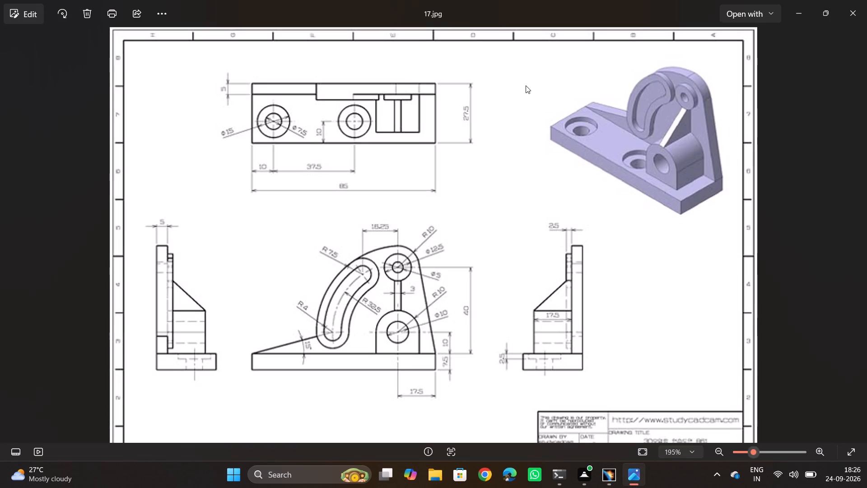
key(alt+Tab)
double_click(526, 85)
text(15.25)
key(Return)
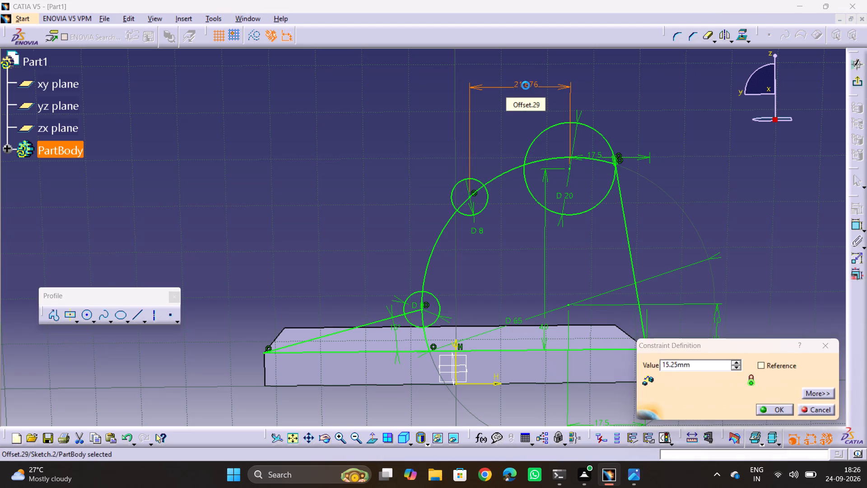
click(378, 145)
Consult the reference drawing, then sketch a larger concentric circle around each of the two 8 mm circles, the lower about 15.3 mm in diameter.
key(alt+Tab)
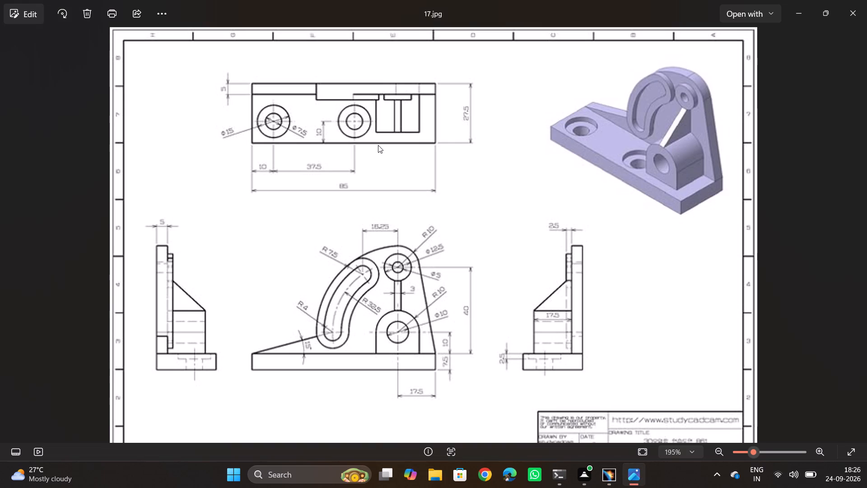
key(alt+Tab)
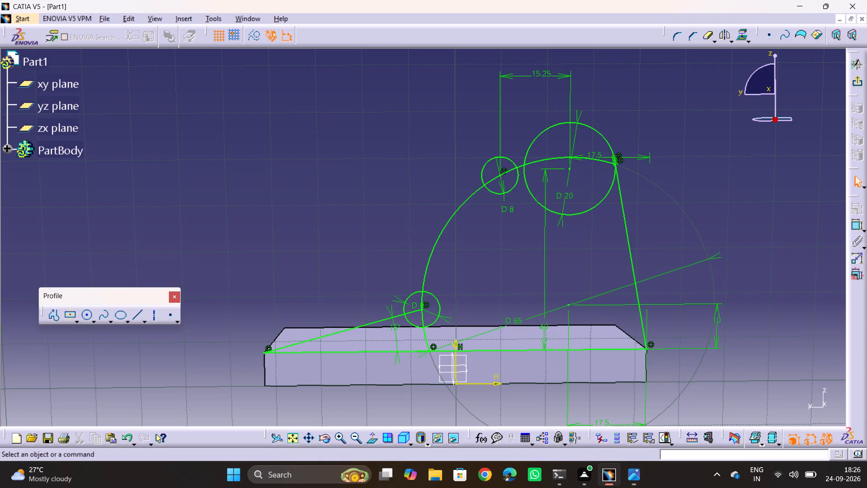
key(alt+Tab)
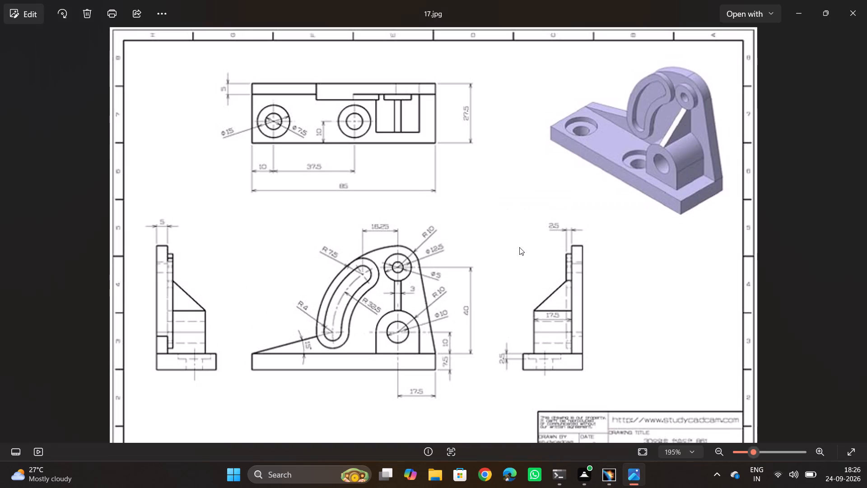
key(alt+Tab)
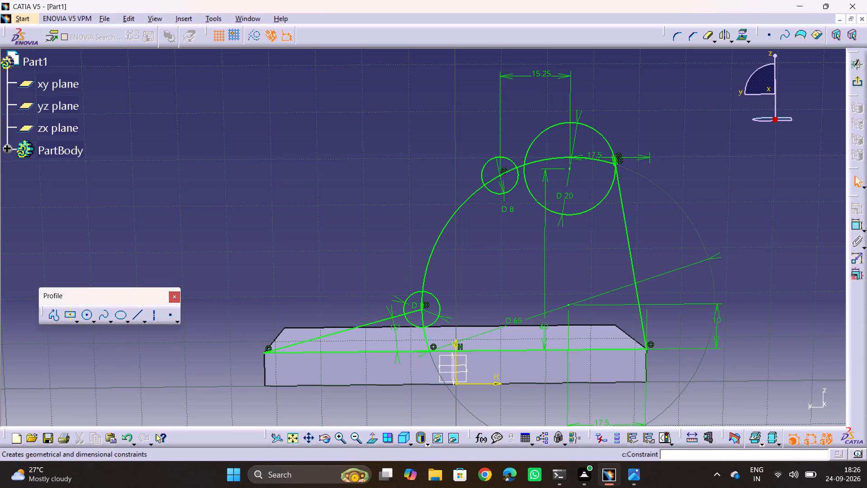
click(87, 317)
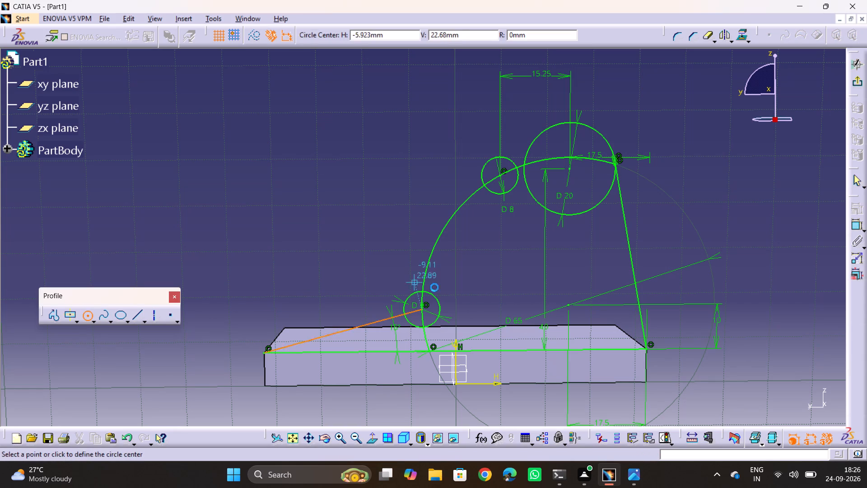
click(423, 308)
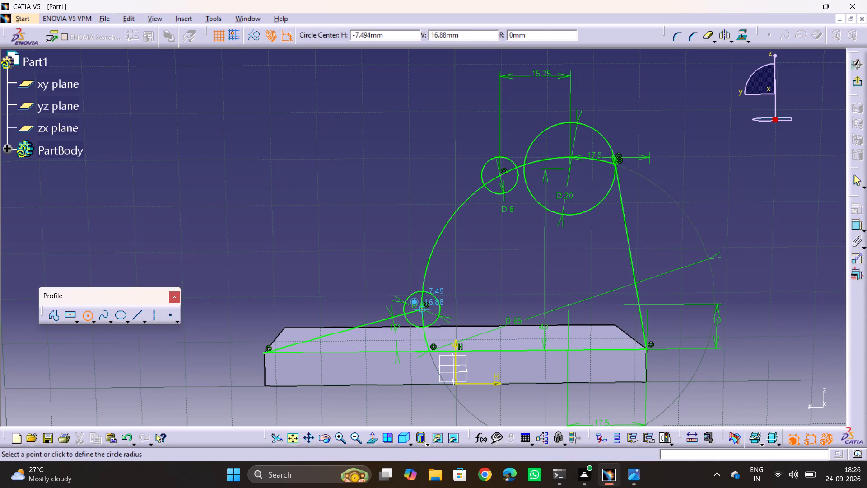
click(407, 278)
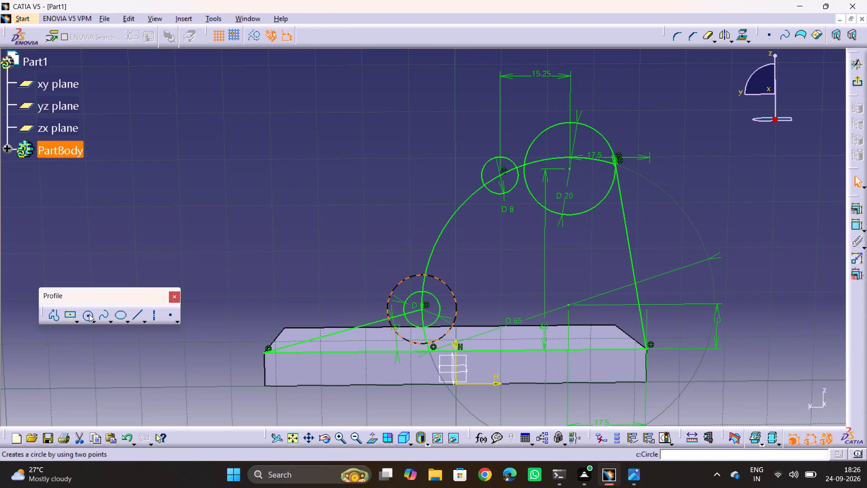
click(89, 314)
click(500, 176)
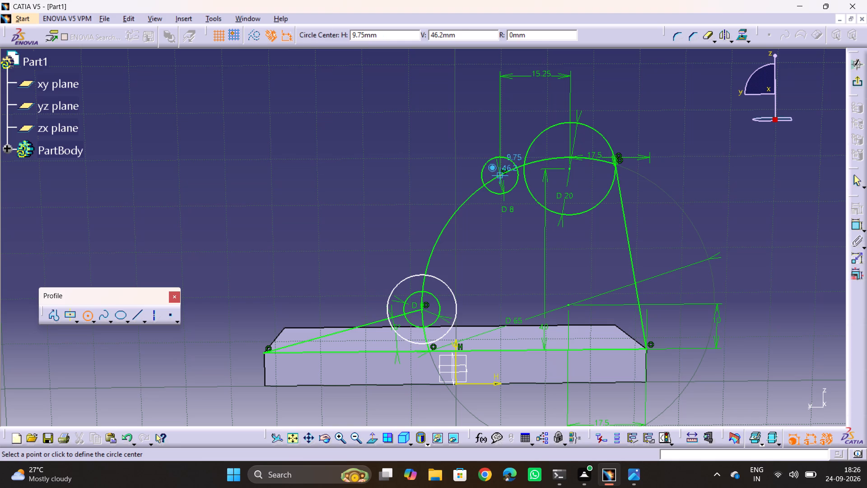
click(459, 161)
click(360, 192)
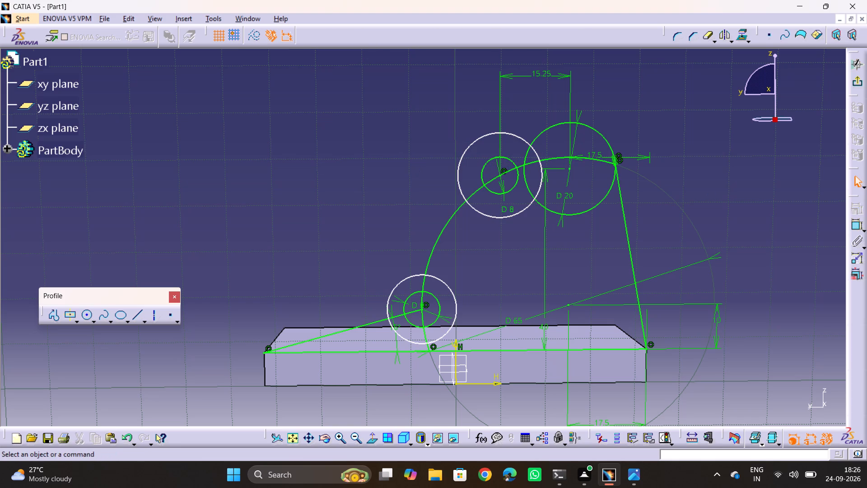
Dimension the larger circle around the upper 8 mm circle to 15 mm diameter.
click(851, 225)
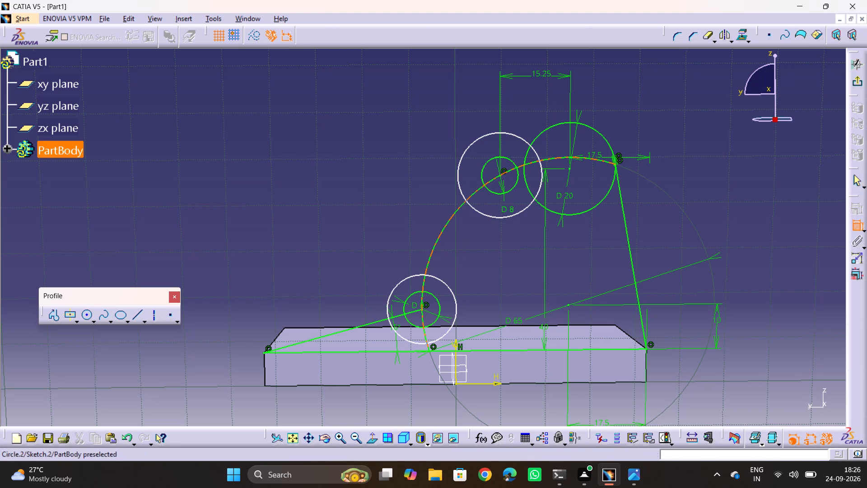
click(464, 154)
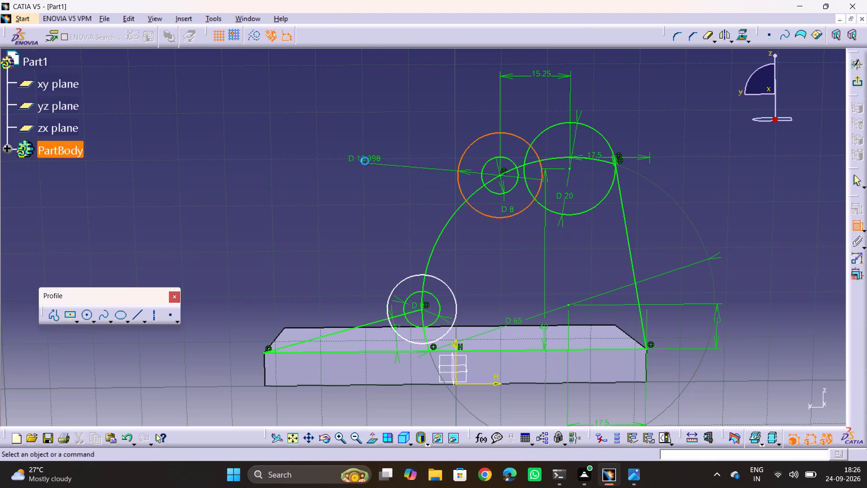
click(365, 161)
double_click(368, 160)
text(15)
key(Return)
Dimension the larger circle around the lower 8 mm circle to 15 mm diameter and recheck the reference drawing.
click(410, 277)
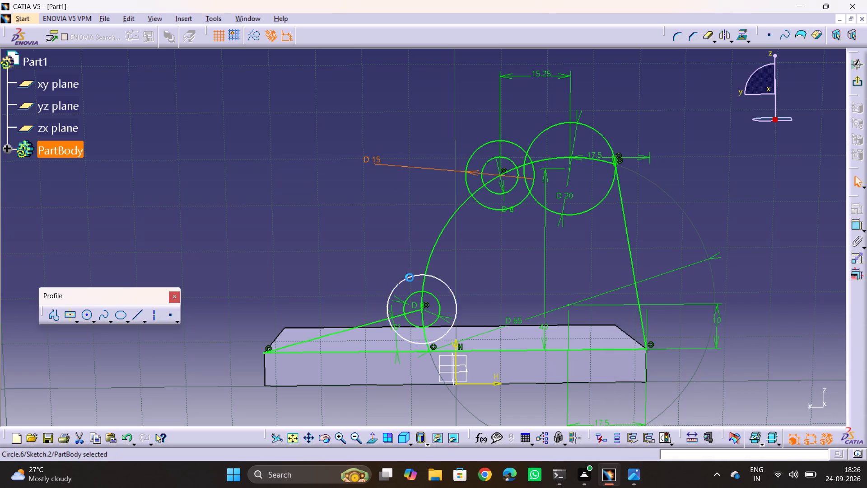
click(858, 225)
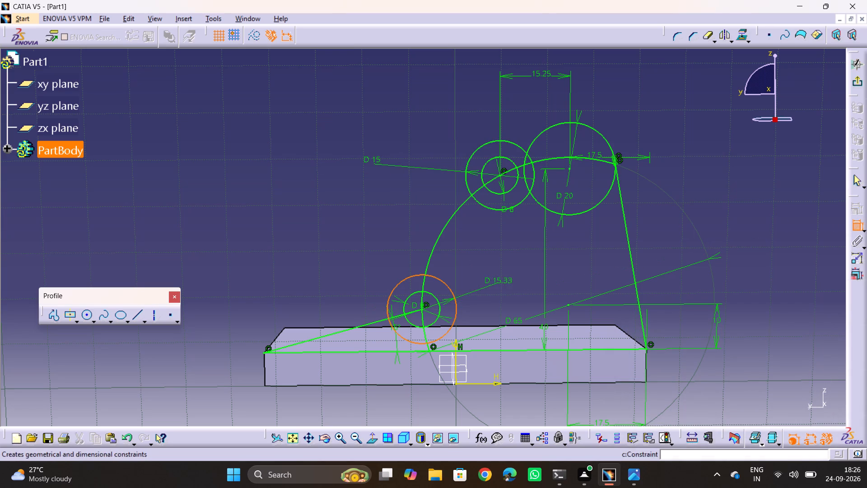
click(473, 299)
double_click(478, 298)
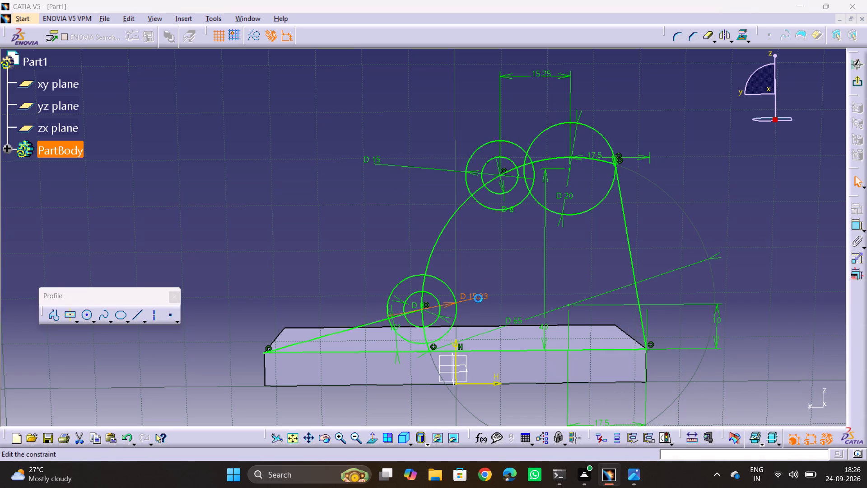
text(15)
key(Return)
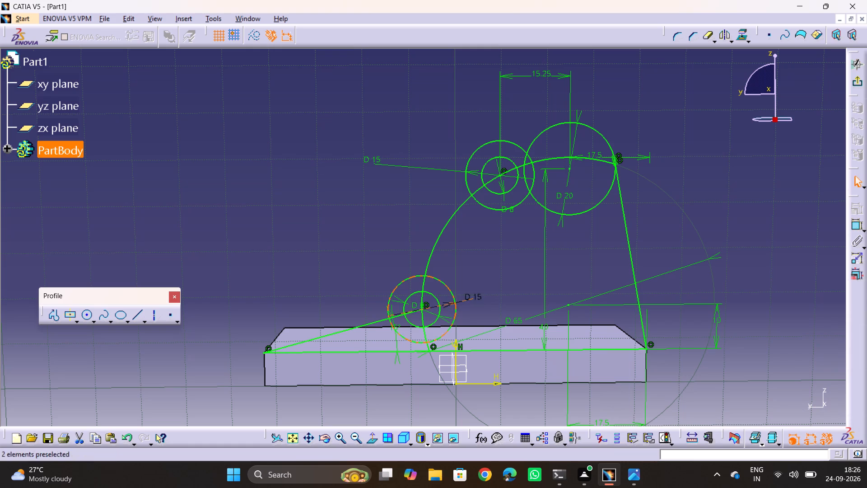
click(362, 226)
key(alt+Tab)
key(alt+Tab)
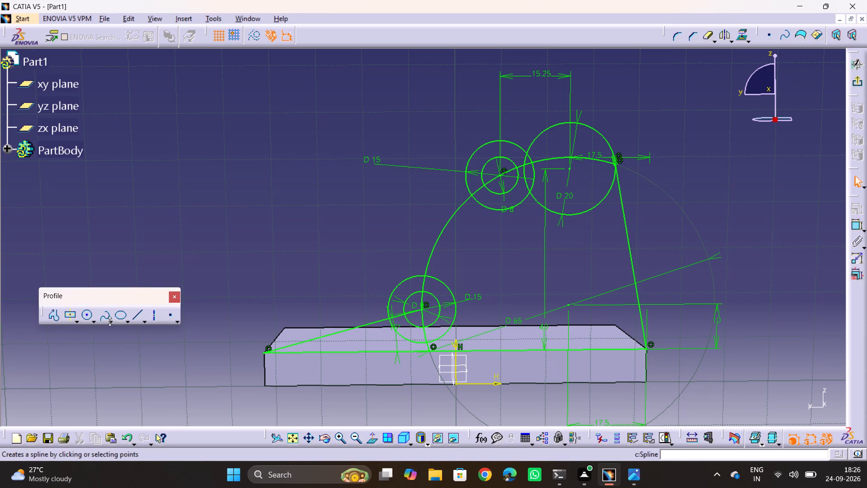
Sketch a three-point arc of about 33 mm radius outside the slot's centreline, from beside the lower 15 mm circle to above the upper one.
click(110, 321)
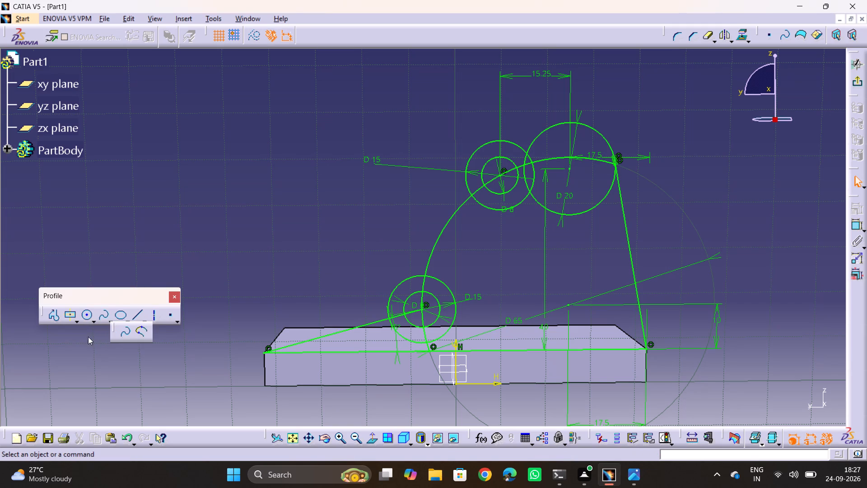
click(86, 352)
double_click(93, 323)
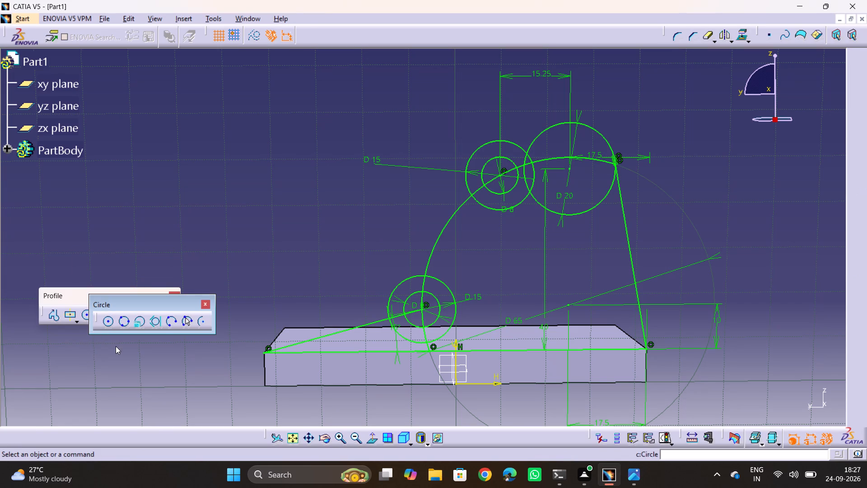
drag(101, 297, 161, 175)
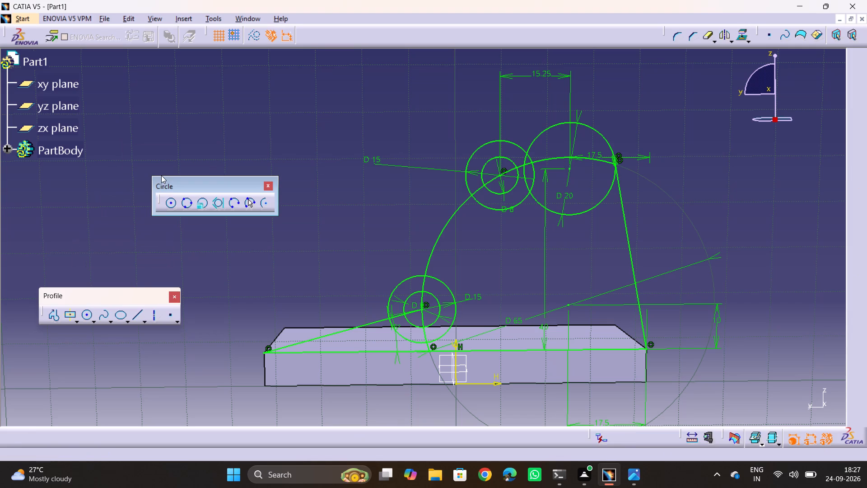
click(233, 204)
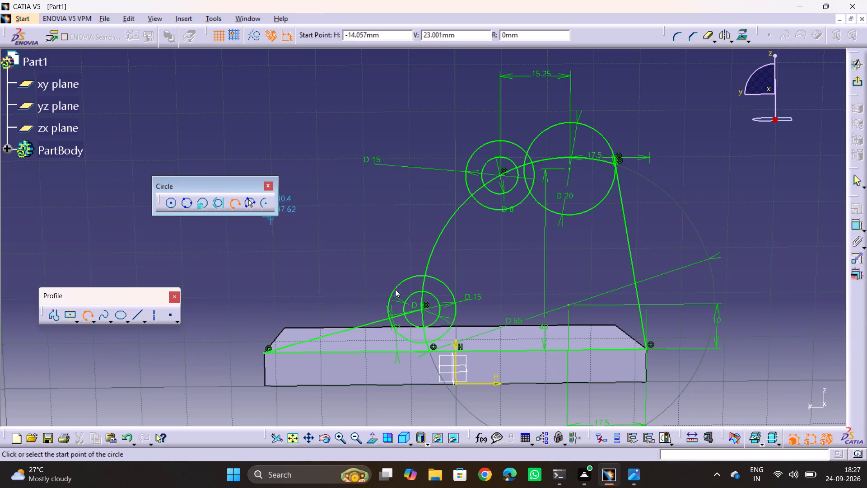
click(368, 309)
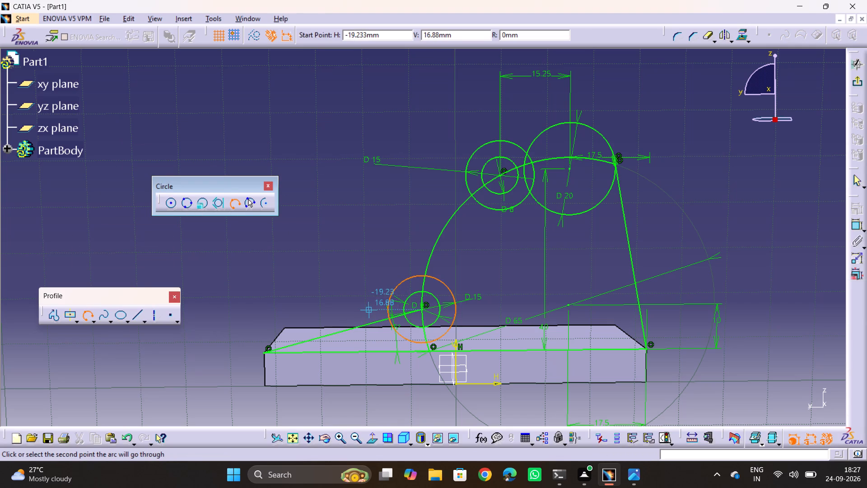
double_click(481, 128)
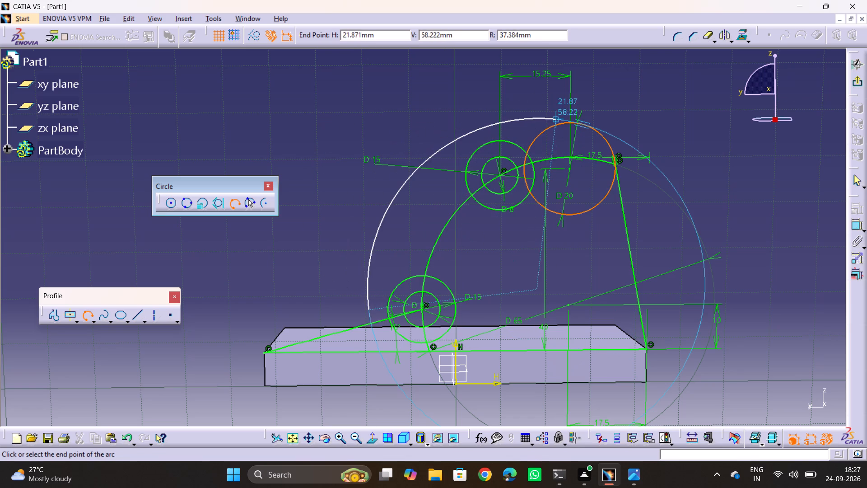
click(489, 123)
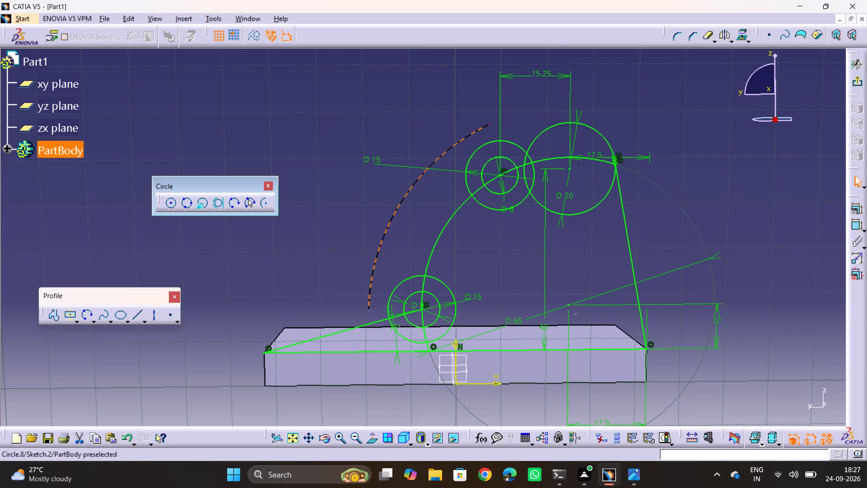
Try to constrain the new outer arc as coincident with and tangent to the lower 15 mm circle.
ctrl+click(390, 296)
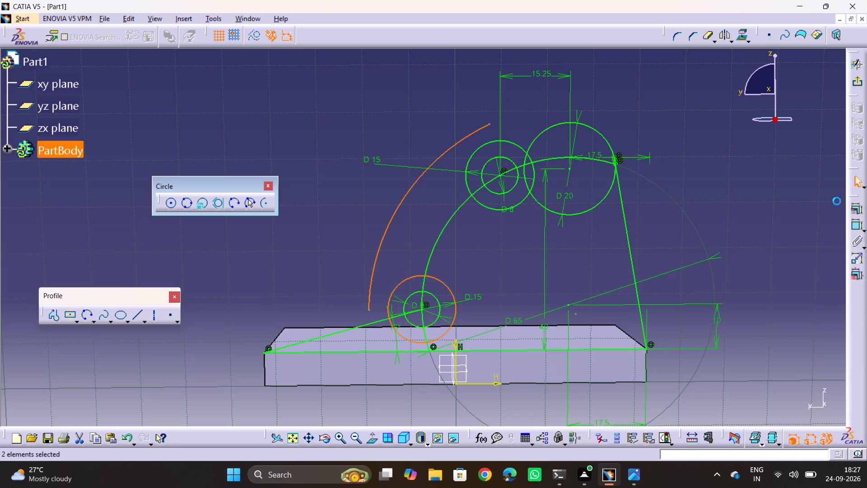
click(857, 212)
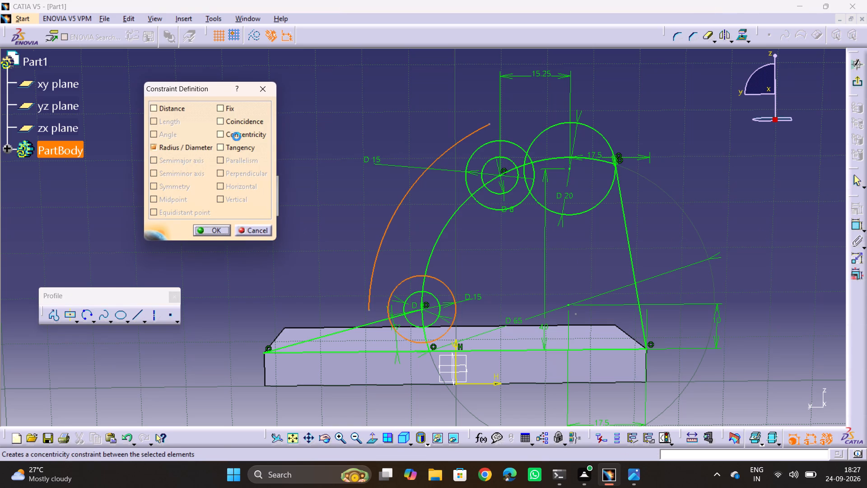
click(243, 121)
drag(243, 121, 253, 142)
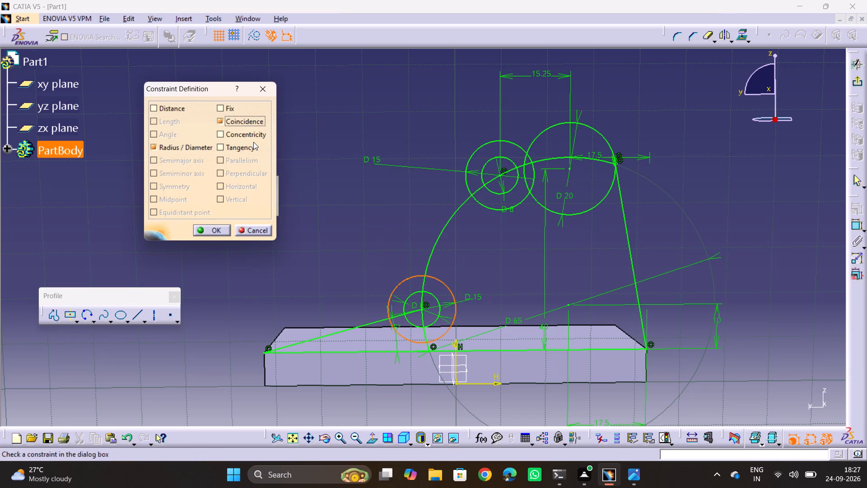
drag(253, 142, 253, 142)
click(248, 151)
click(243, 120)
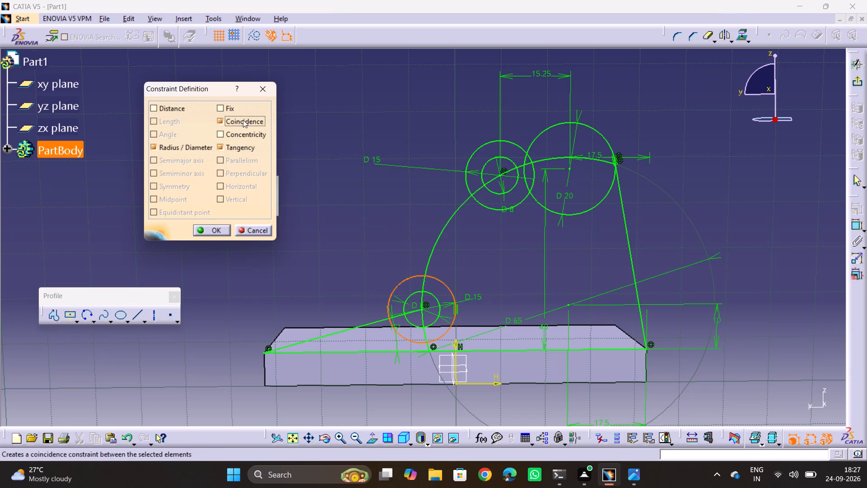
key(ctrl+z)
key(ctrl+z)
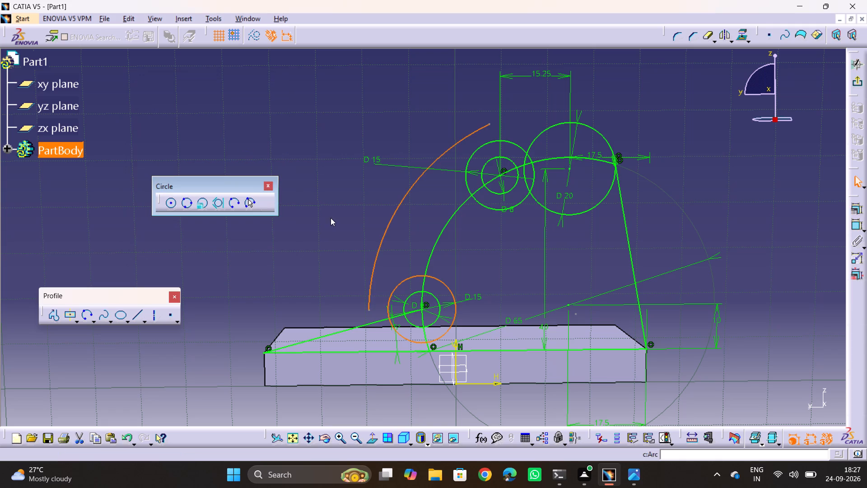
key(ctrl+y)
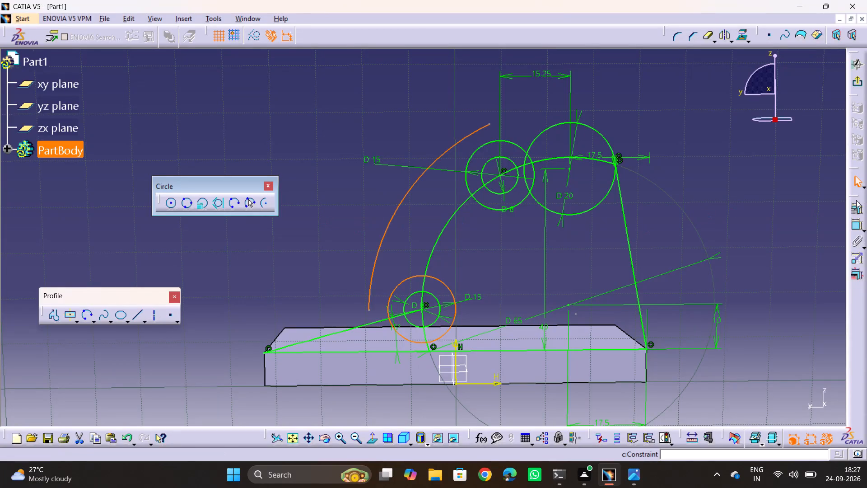
Apply a tangency constraint between the outer arc and the lower 15 mm circle.
click(856, 201)
click(240, 151)
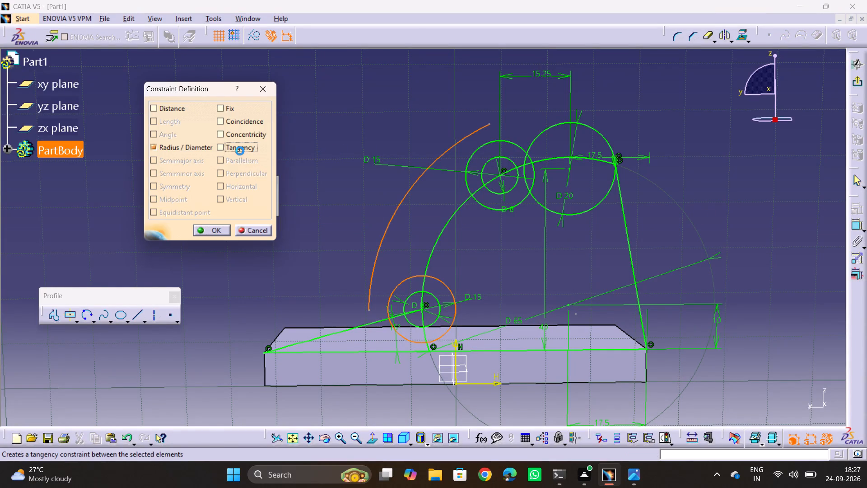
click(210, 230)
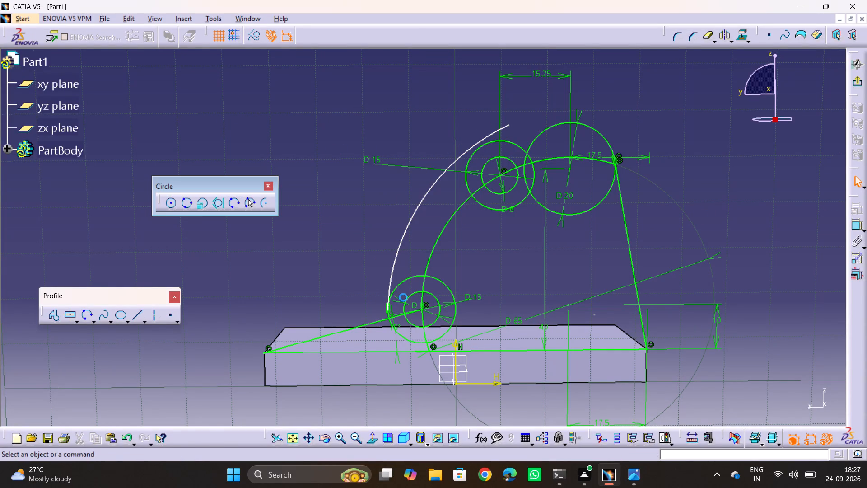
Apply a tangency constraint between the outer arc and the upper 15 mm circle.
click(490, 137)
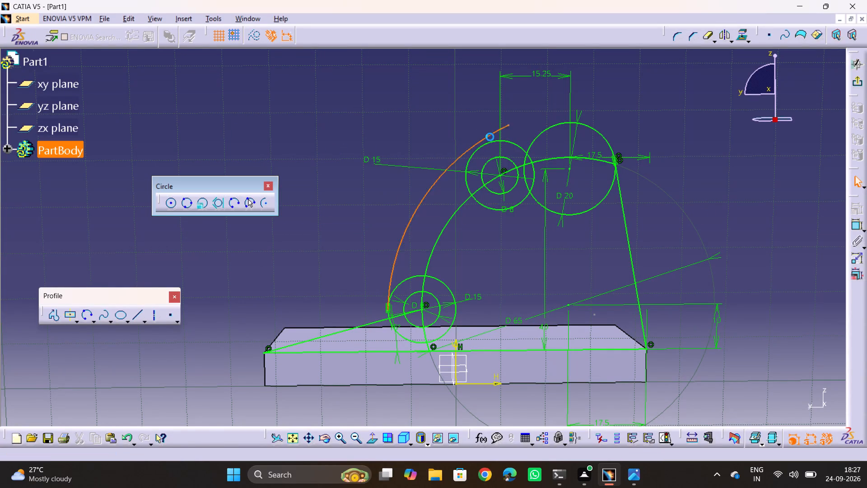
ctrl+click(483, 147)
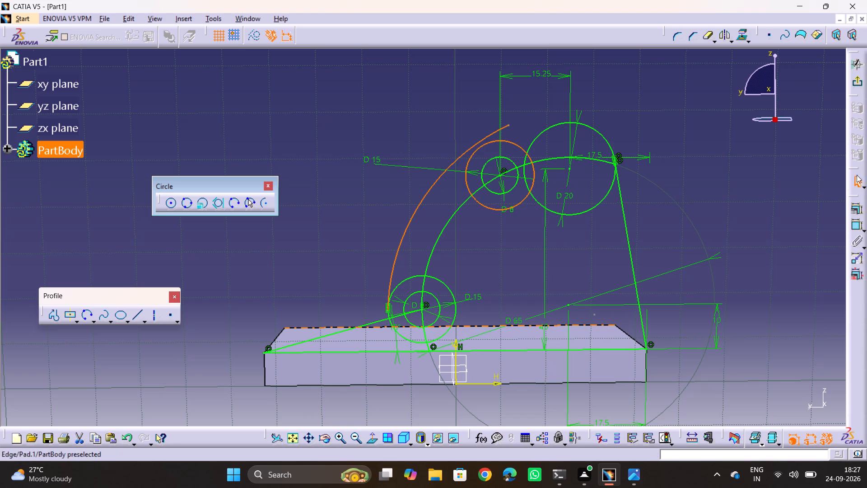
click(856, 210)
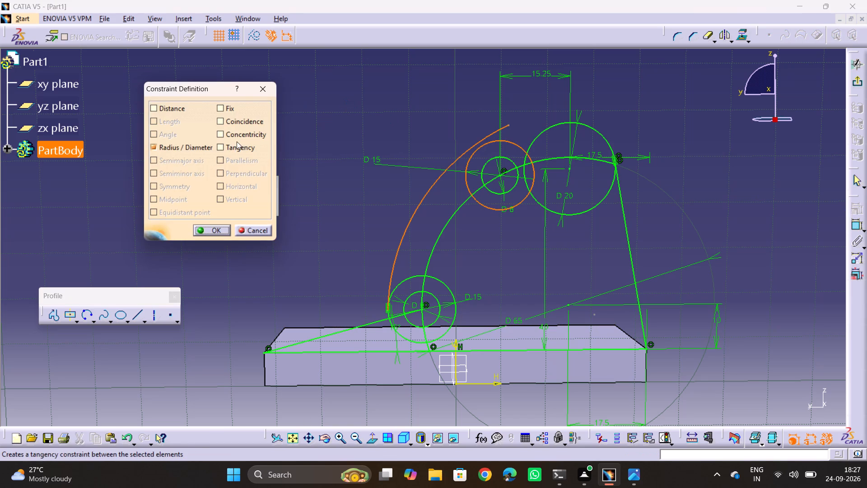
click(237, 146)
click(212, 226)
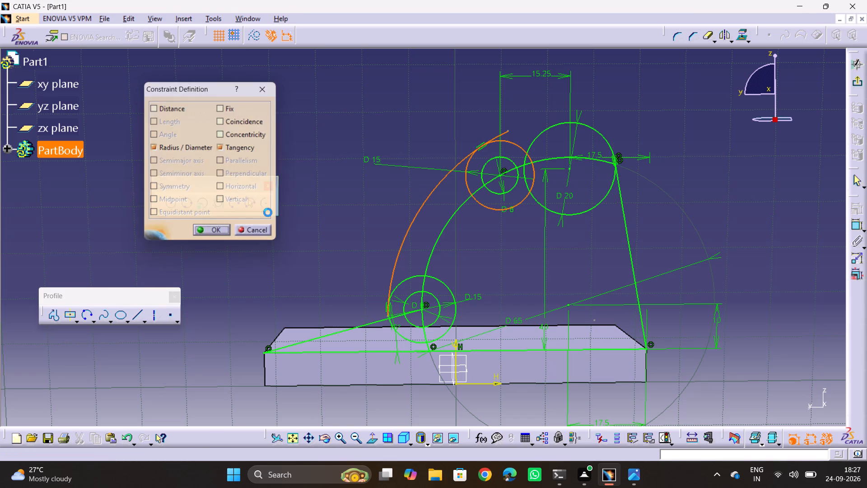
Make the outer arc's upper endpoint coincident with the upper 15 mm circle.
click(508, 131)
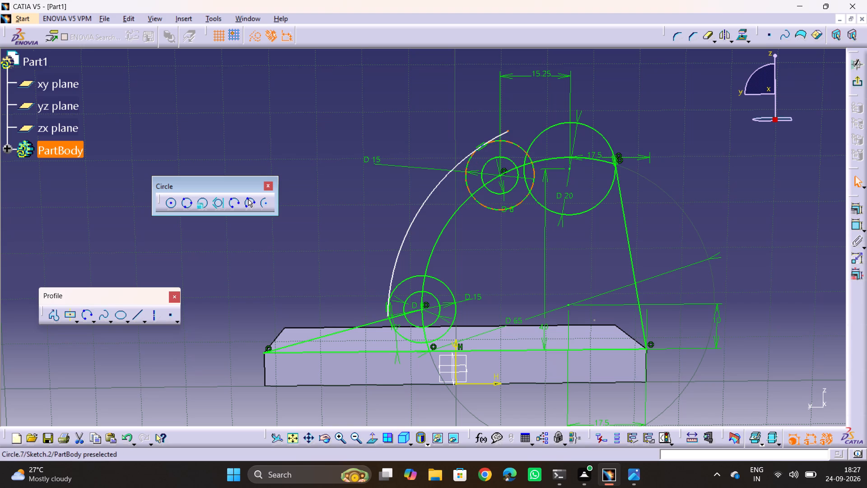
ctrl+click(467, 165)
click(851, 206)
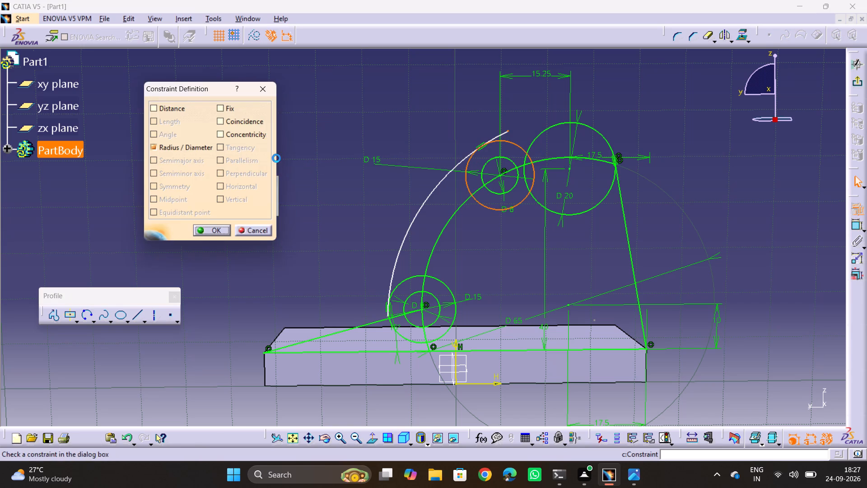
click(256, 127)
click(215, 230)
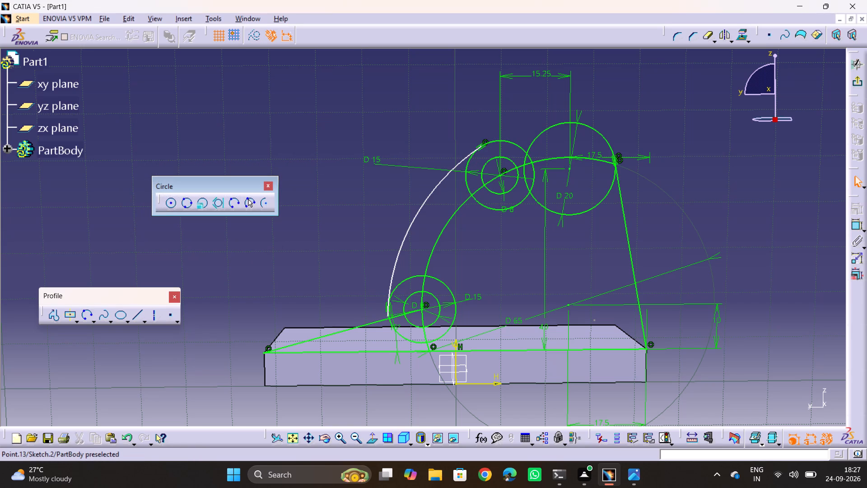
Extend the outer arc's lower endpoint past the lower 15 mm circle's side and make it coincident with that circle.
drag(386, 316, 395, 340)
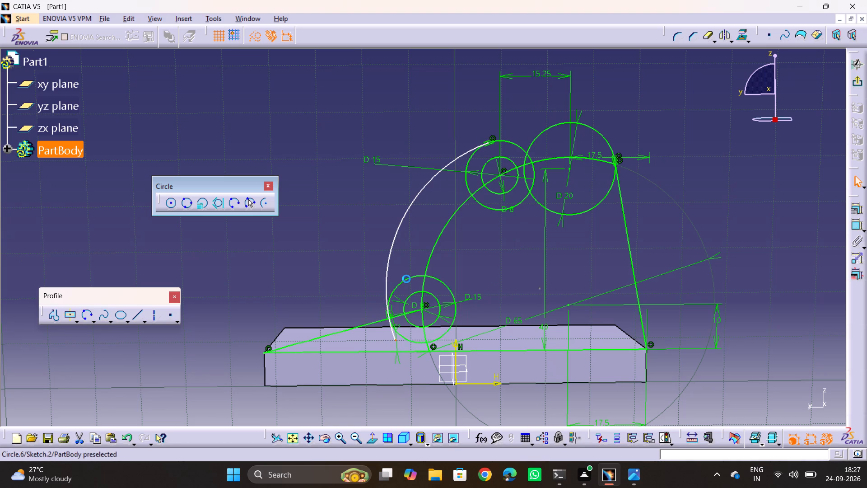
ctrl+click(406, 279)
click(849, 213)
click(863, 209)
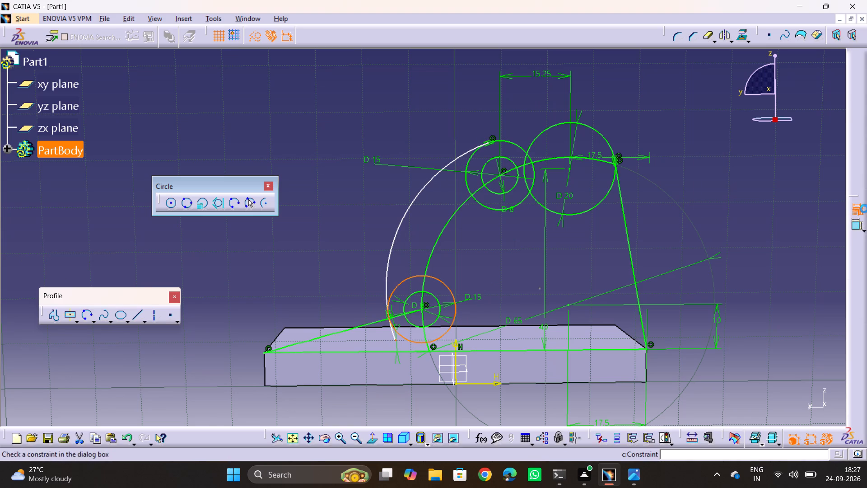
click(251, 117)
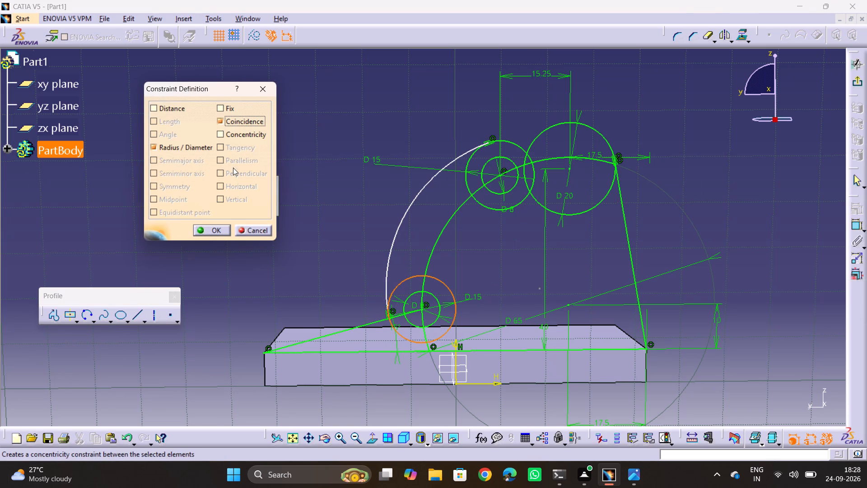
click(219, 231)
Consult the reference drawing, then dimension the outer arc's radius as 35 mm.
key(alt+Tab)
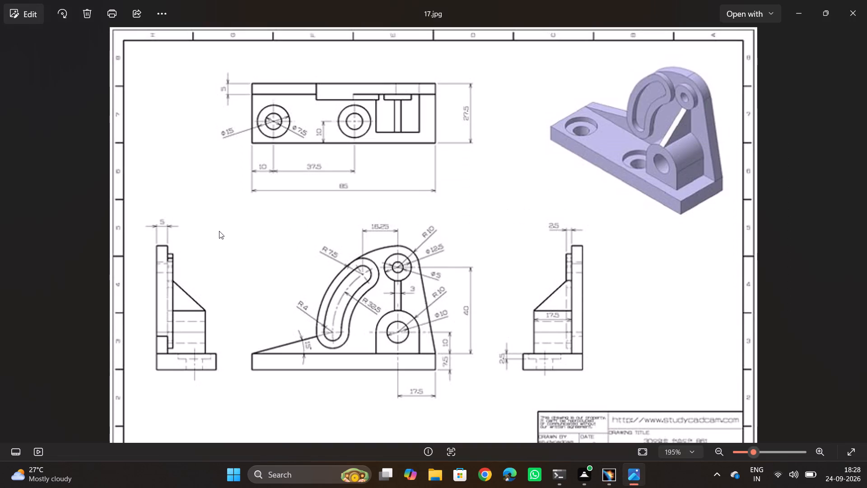
key(alt+Tab)
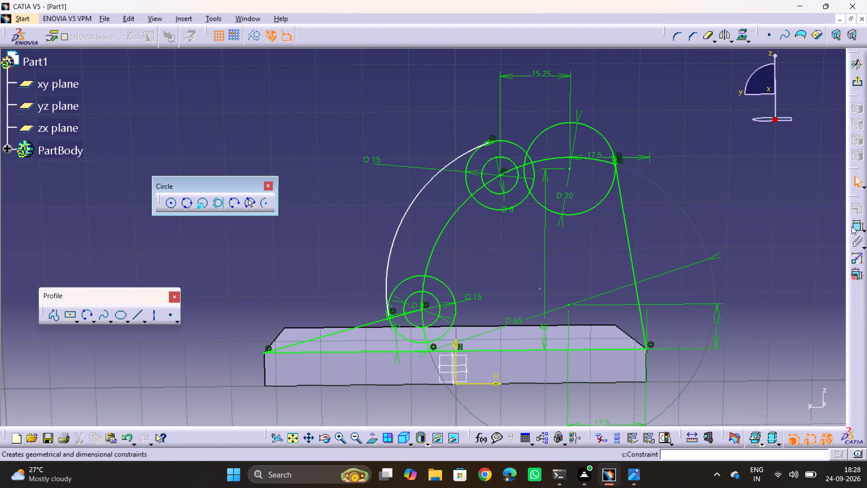
click(852, 226)
click(404, 214)
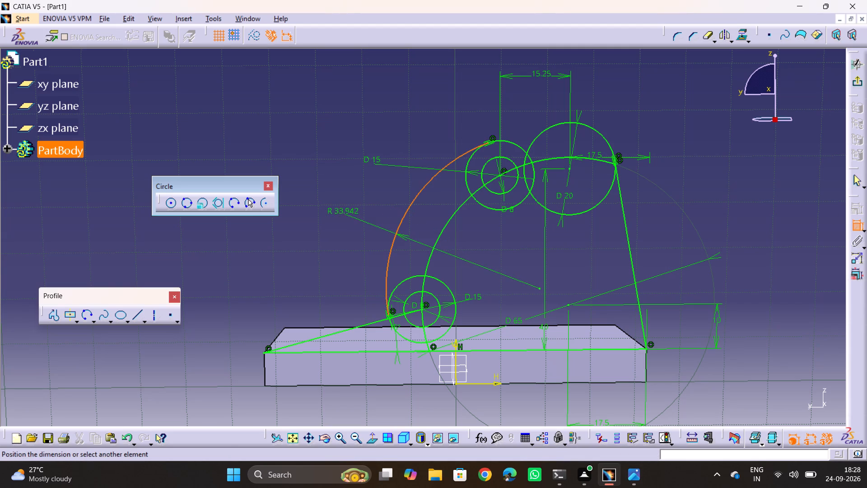
click(339, 212)
double_click(341, 210)
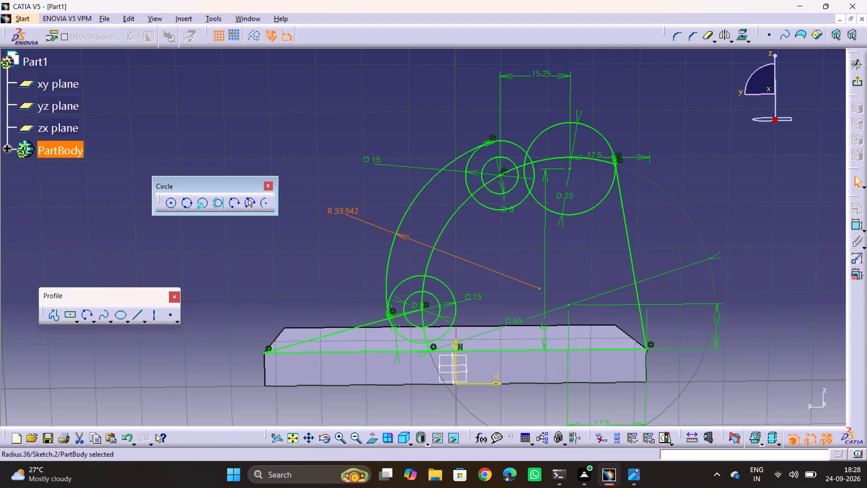
double_click(348, 210)
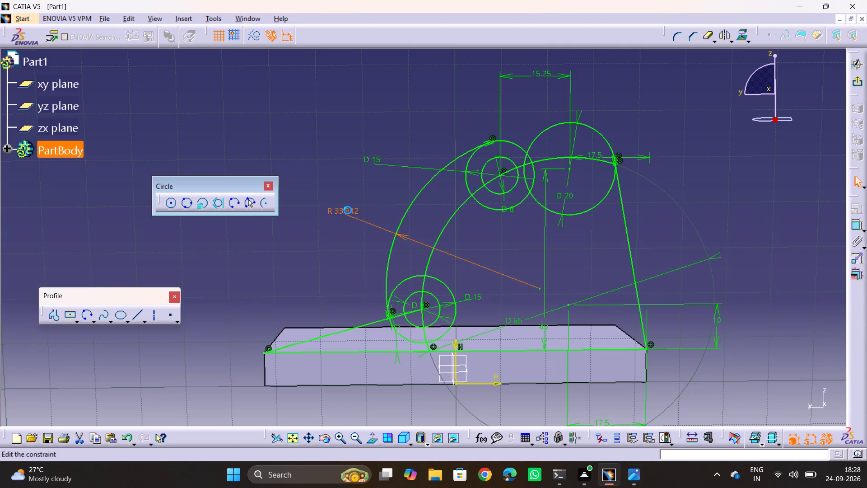
text(35)
key(Return)
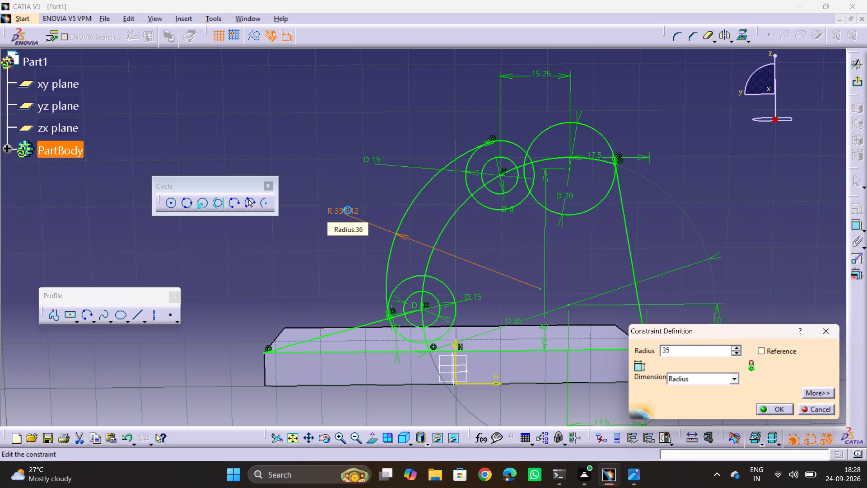
click(377, 172)
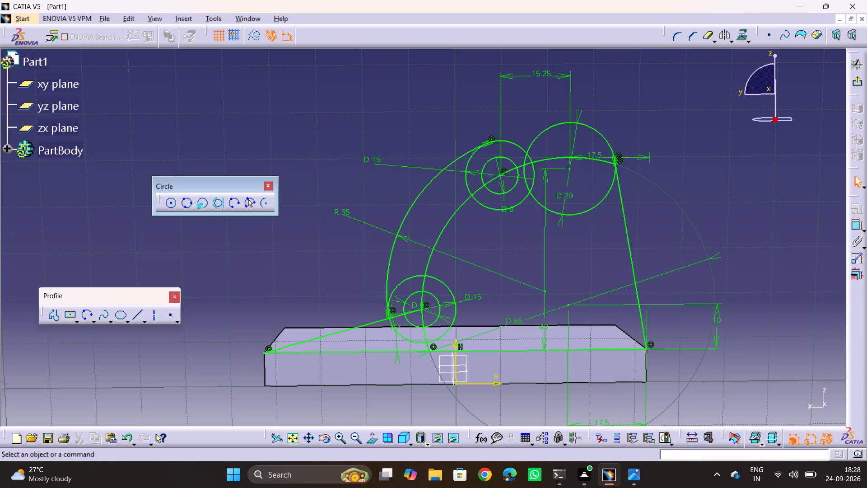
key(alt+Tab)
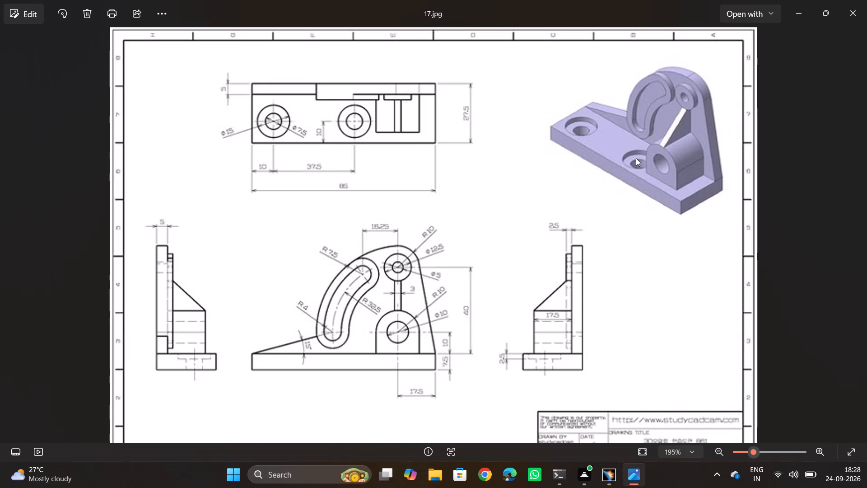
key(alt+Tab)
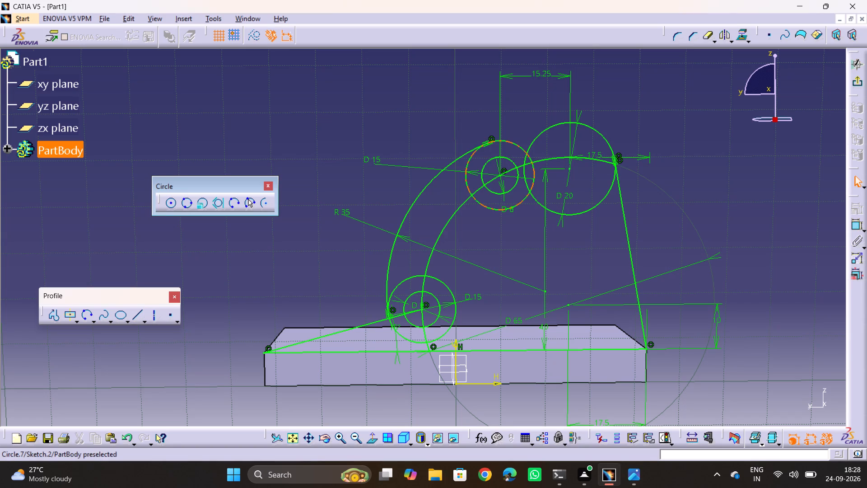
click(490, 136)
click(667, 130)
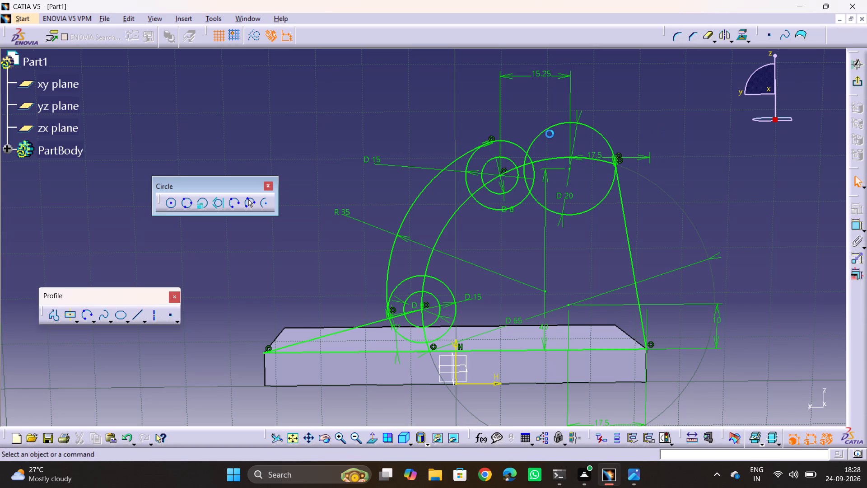
Delete the coincidence constraint between the outer arc's upper endpoint and the upper 15 mm circle.
key(Escape)
key(Escape)
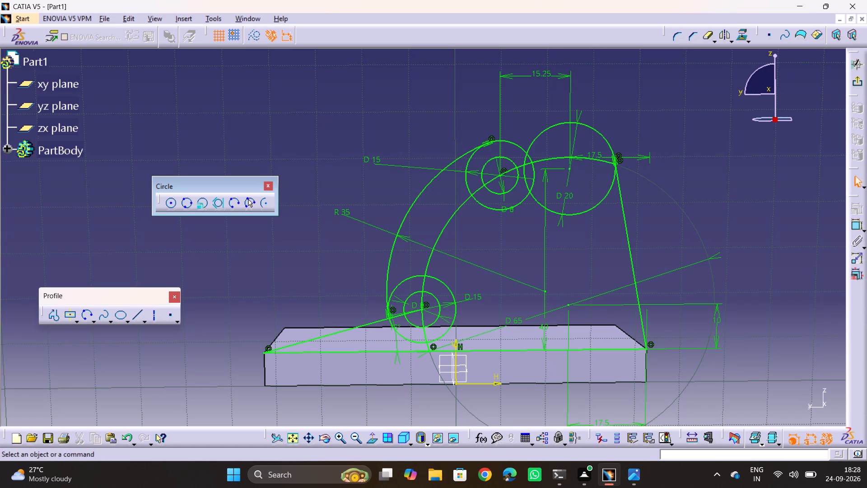
ctrl+middle_drag(509, 134, 529, 99)
middle_drag(532, 96, 472, 274)
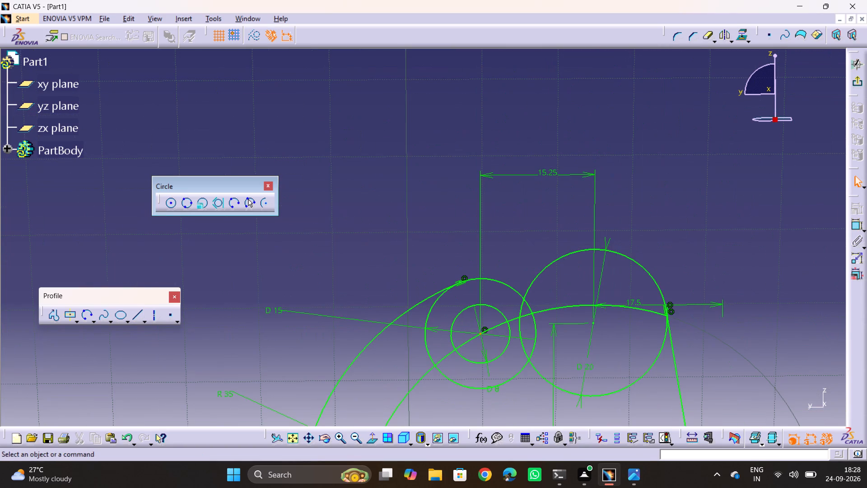
key(Escape)
key(Escape)
click(465, 276)
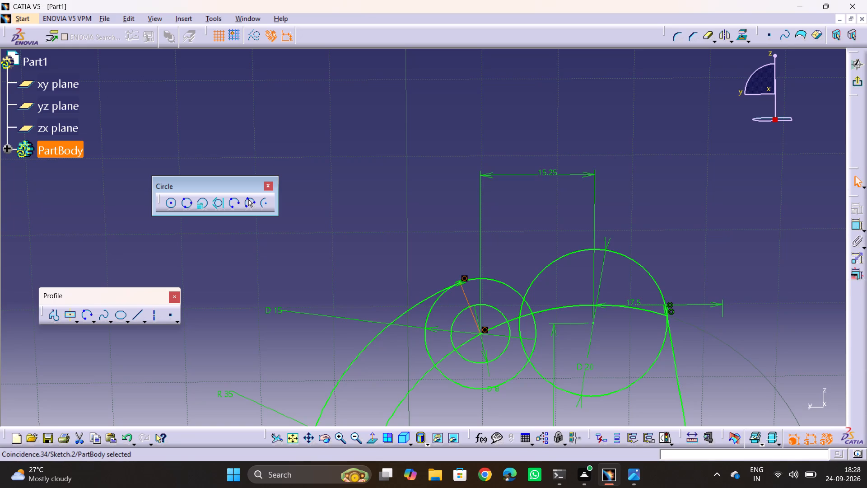
key(Delete)
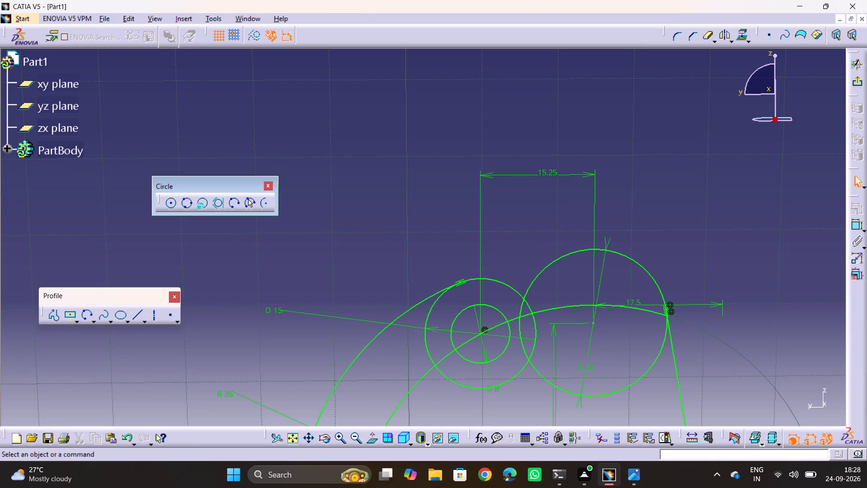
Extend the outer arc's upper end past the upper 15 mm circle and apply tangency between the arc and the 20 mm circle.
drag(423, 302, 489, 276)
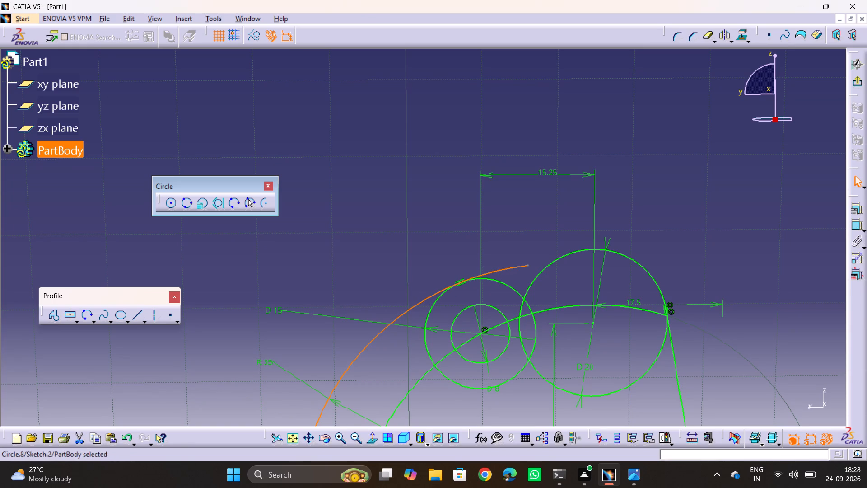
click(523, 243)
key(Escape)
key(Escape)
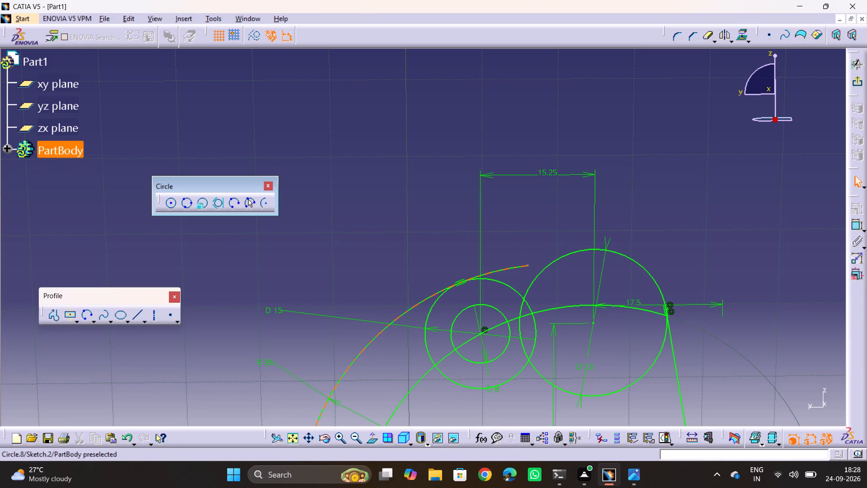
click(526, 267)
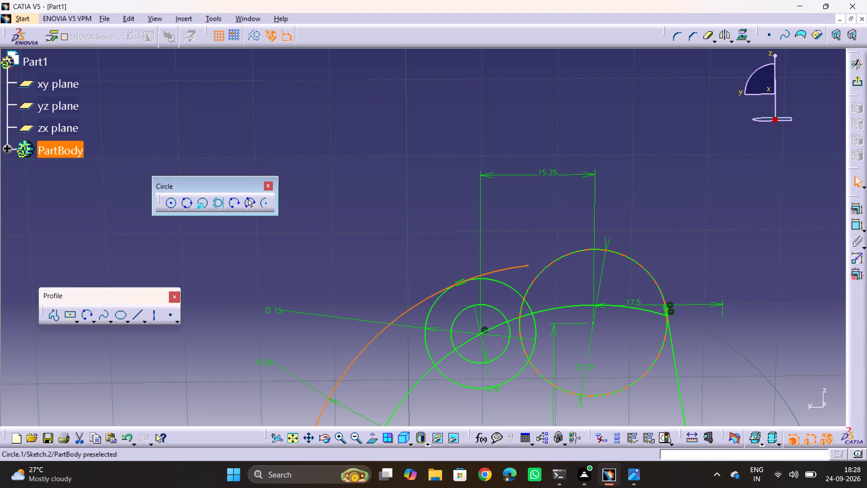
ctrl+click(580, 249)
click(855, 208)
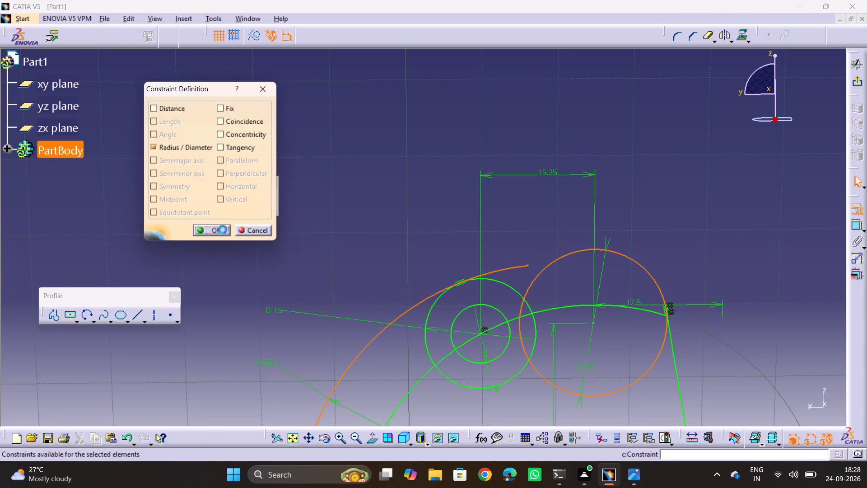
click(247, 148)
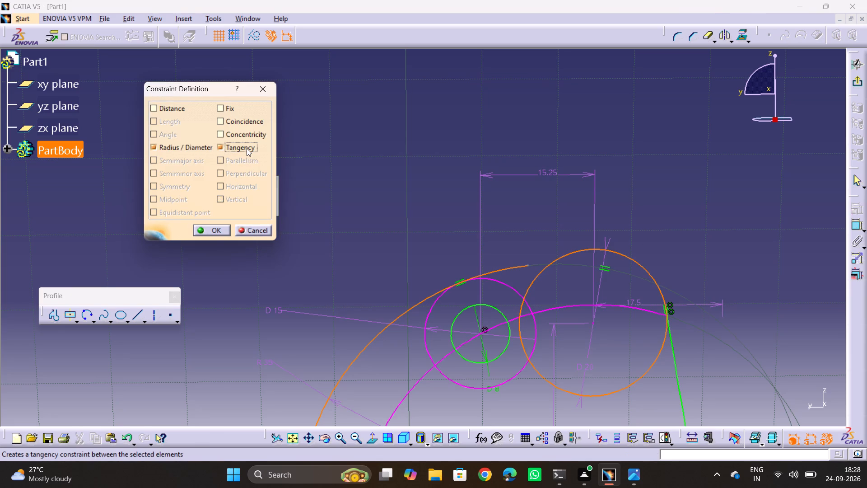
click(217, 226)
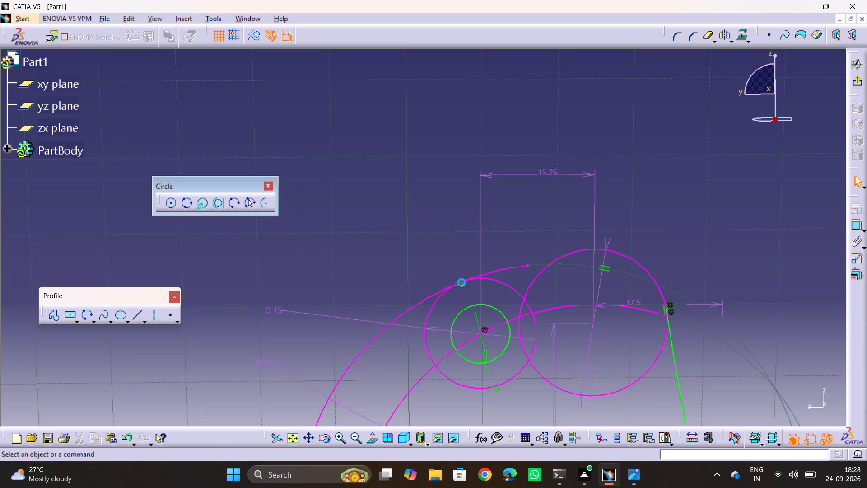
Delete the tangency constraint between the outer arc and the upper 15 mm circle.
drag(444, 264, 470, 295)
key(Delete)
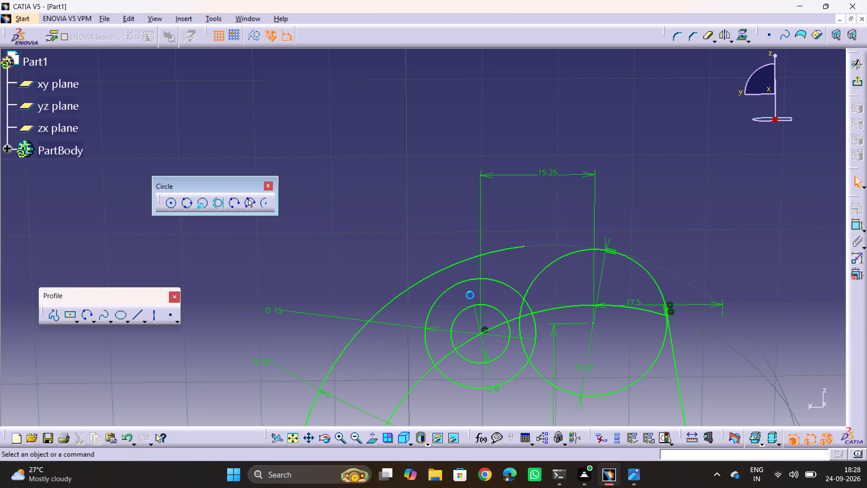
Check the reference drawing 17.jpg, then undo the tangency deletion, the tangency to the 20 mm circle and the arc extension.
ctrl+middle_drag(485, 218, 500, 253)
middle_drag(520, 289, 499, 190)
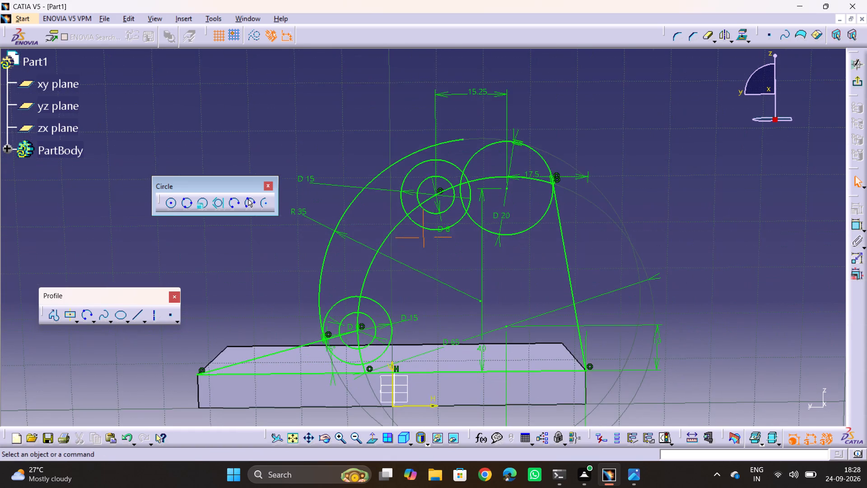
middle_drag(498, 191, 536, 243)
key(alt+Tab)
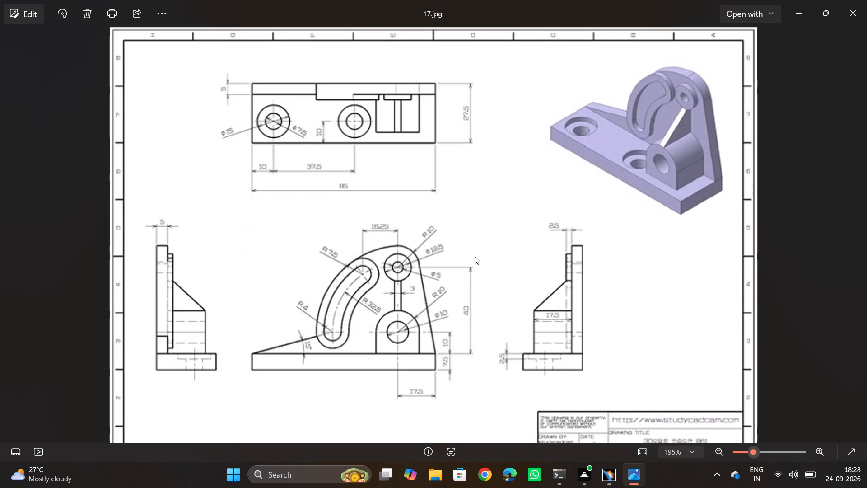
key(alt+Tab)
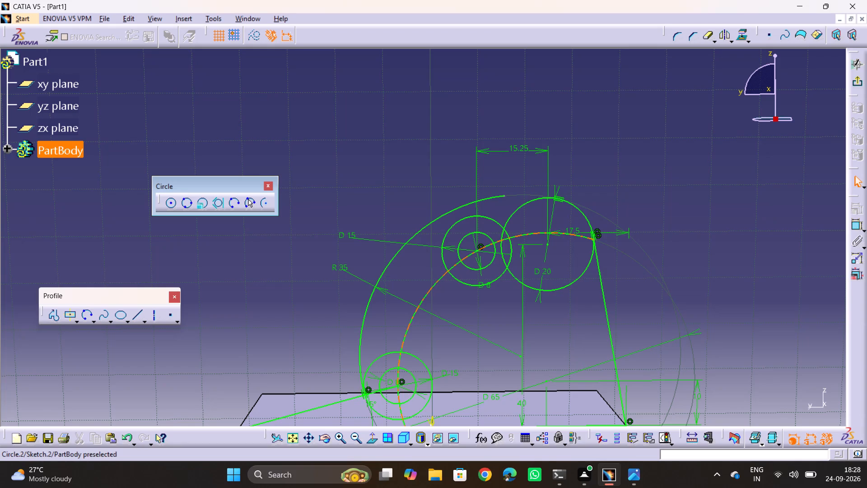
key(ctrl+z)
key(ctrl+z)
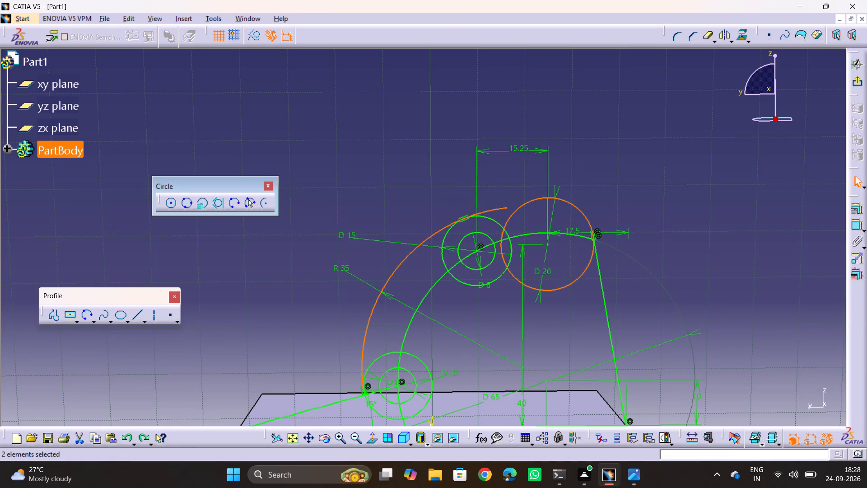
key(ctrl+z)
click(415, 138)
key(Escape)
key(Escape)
Sketch a three-point inner arc of about 14.9 mm radius, starting beside the lower 15 mm circle and passing below the upper one.
middle_drag(424, 273, 414, 193)
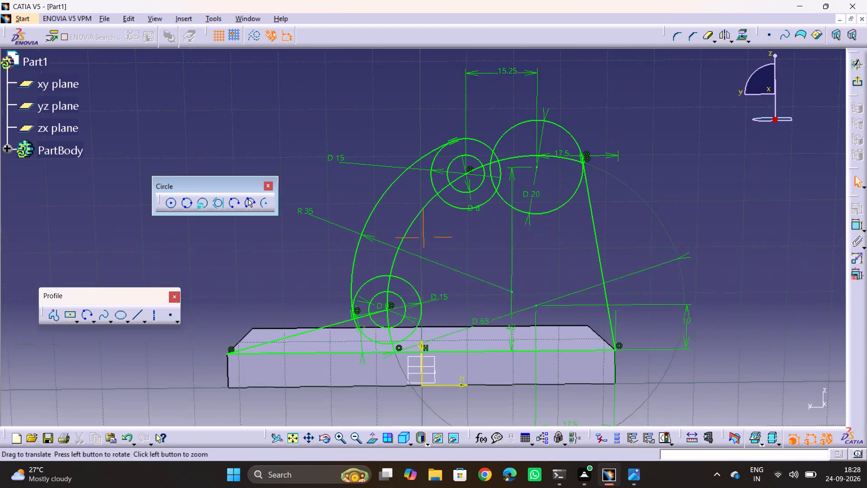
middle_drag(414, 193, 413, 190)
click(233, 205)
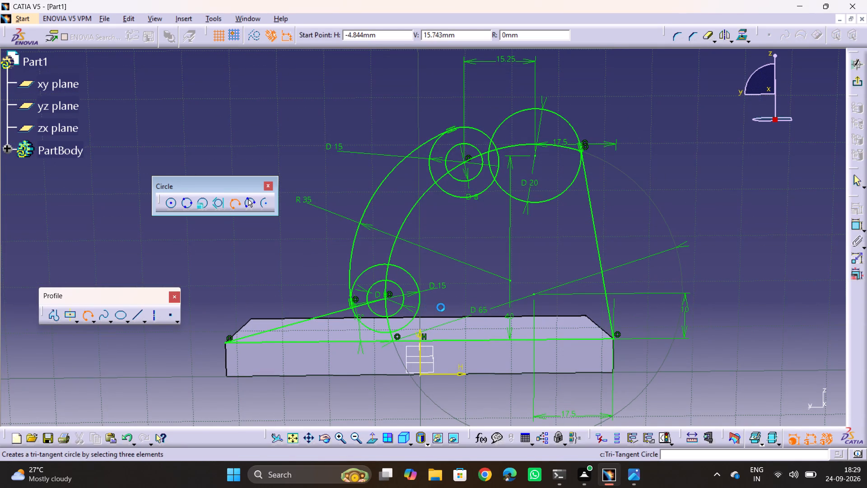
drag(438, 306, 437, 300)
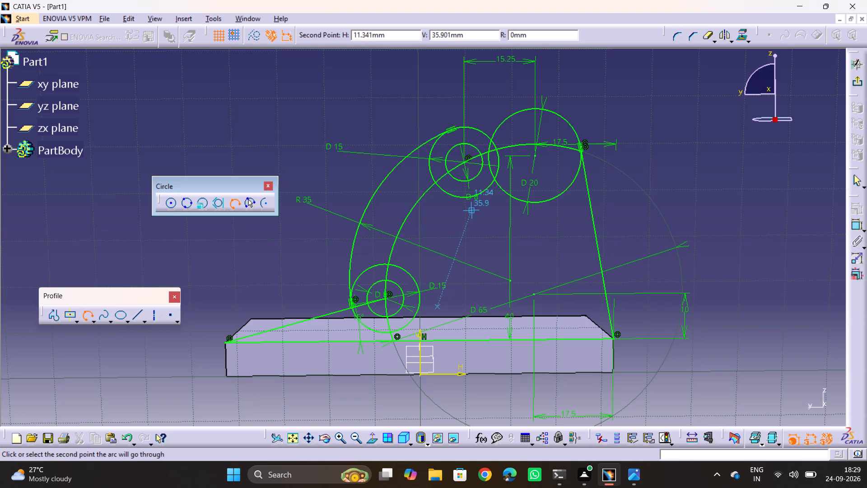
click(478, 206)
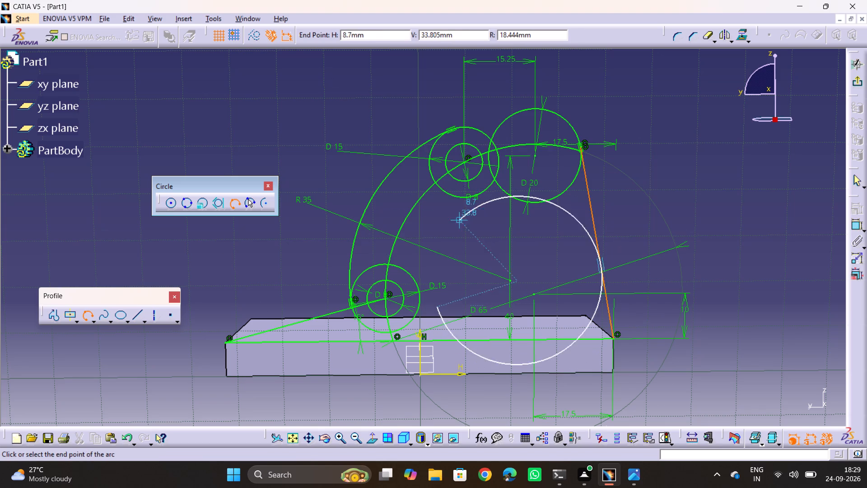
click(544, 219)
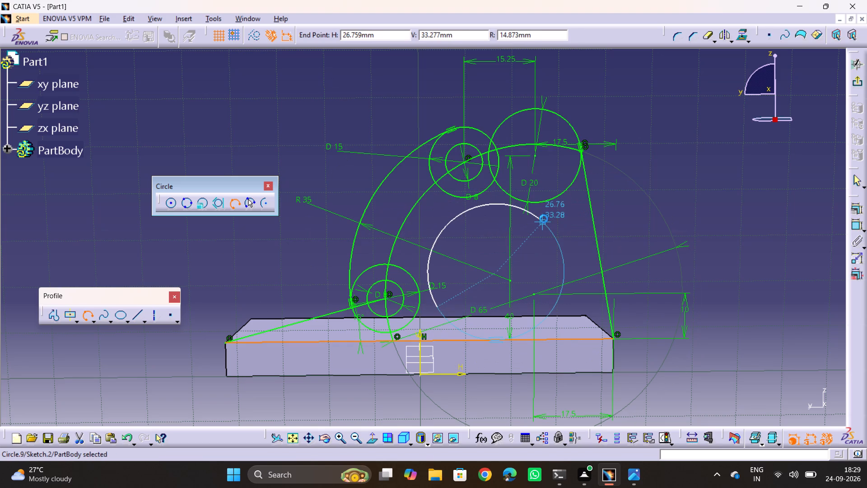
click(664, 148)
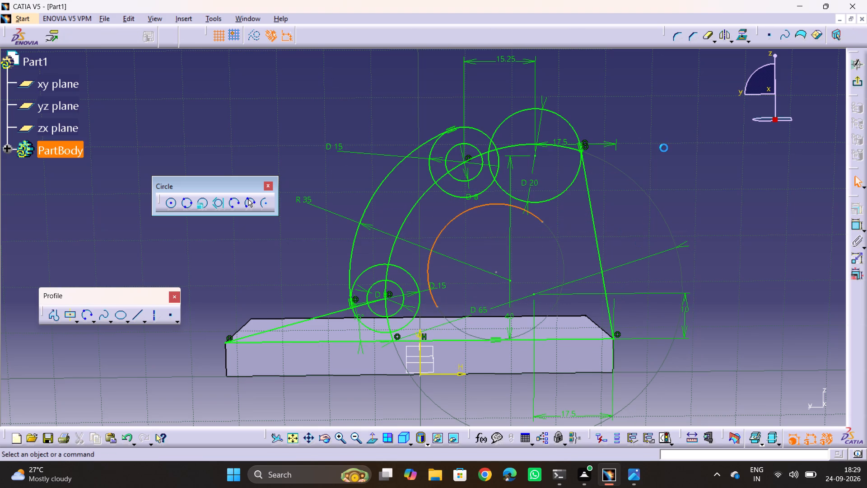
key(Escape)
Apply a tangency constraint between the inner arc and the lower 15 mm circle.
click(427, 275)
ctrl+click(417, 300)
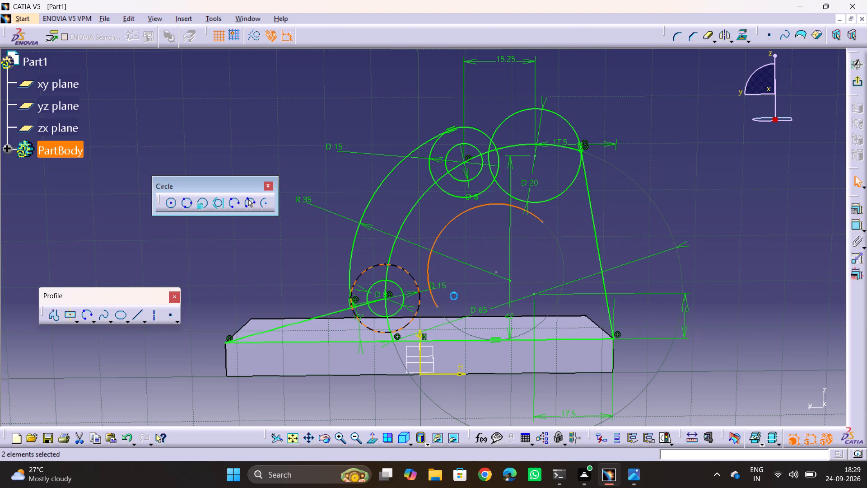
click(859, 208)
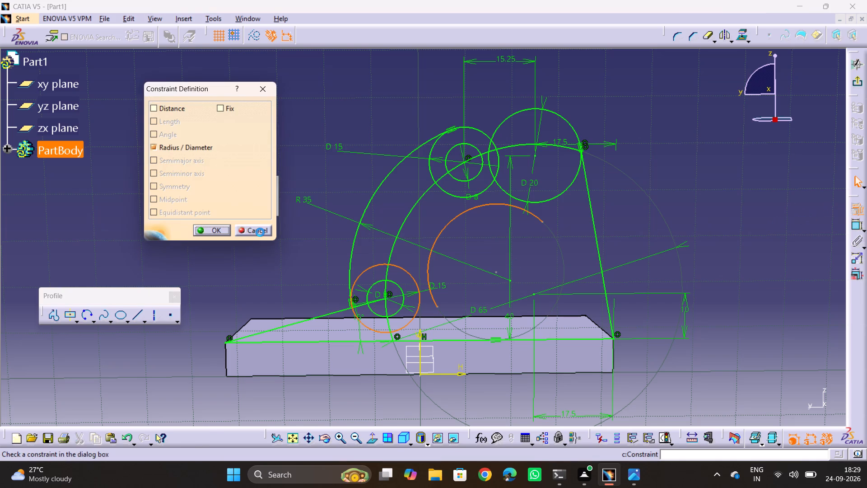
click(239, 146)
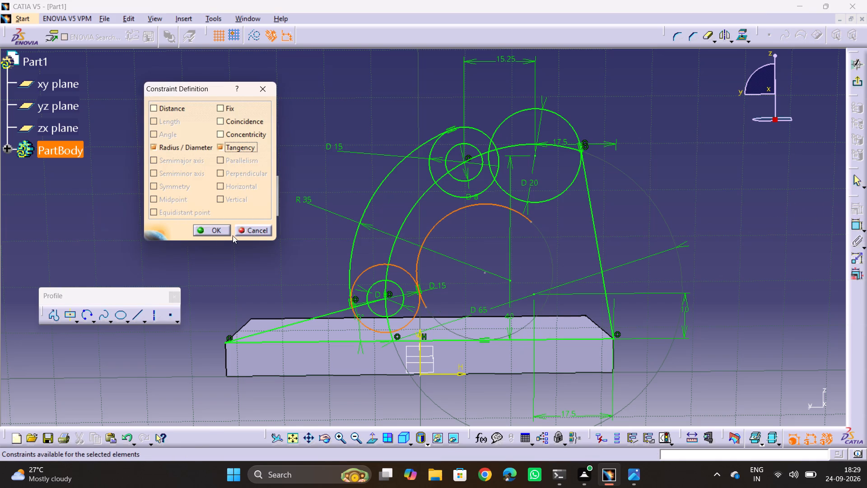
click(216, 231)
Apply a tangency constraint between the inner arc and the upper 15 mm circle.
click(448, 214)
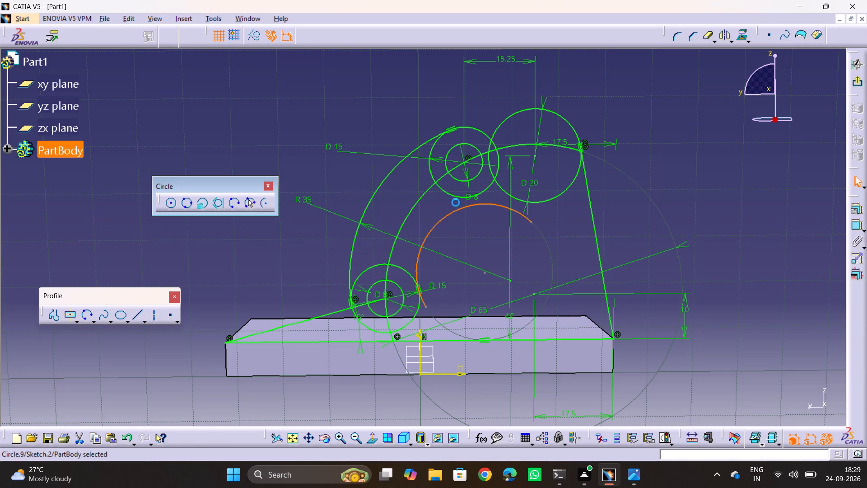
ctrl+click(457, 196)
click(853, 202)
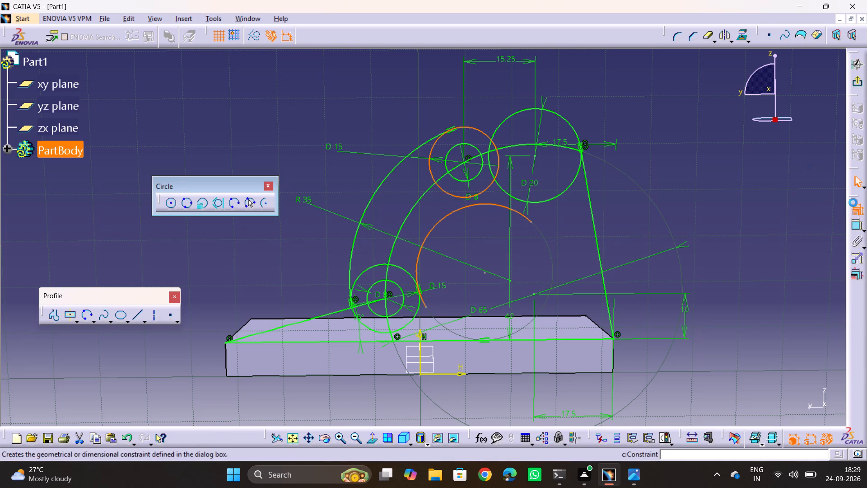
click(239, 149)
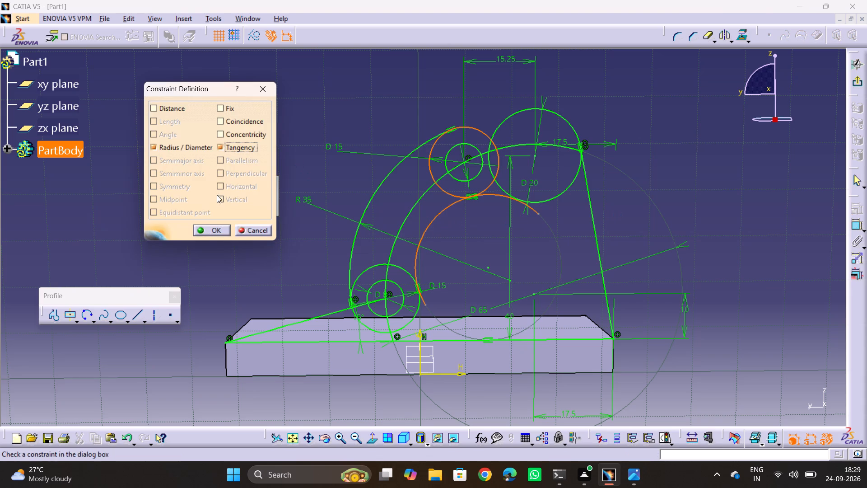
click(211, 230)
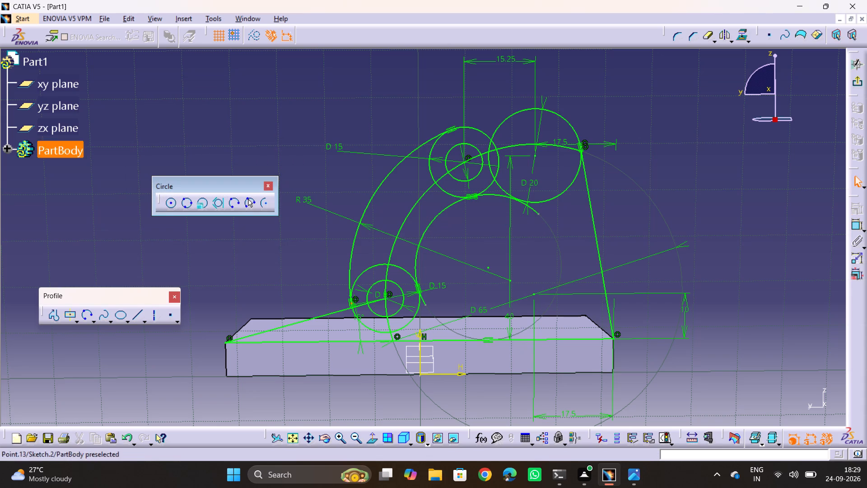
Make the inner arc's upper endpoint coincident with the upper 15 mm circle.
click(539, 216)
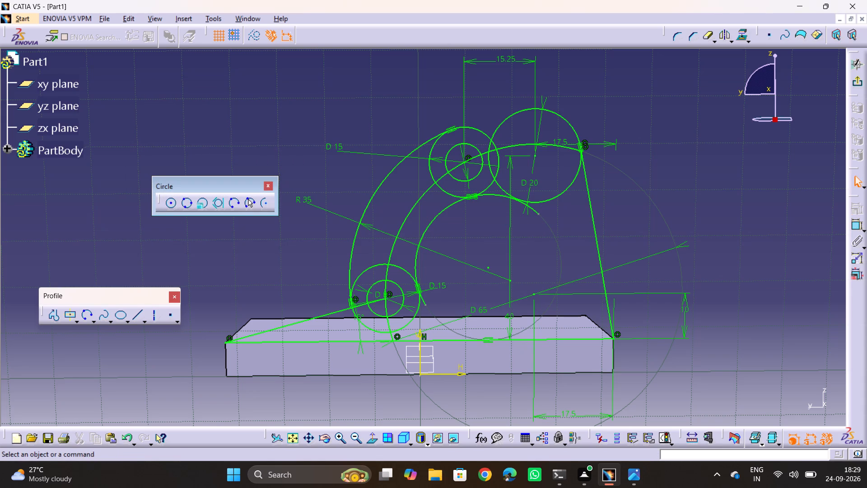
click(538, 213)
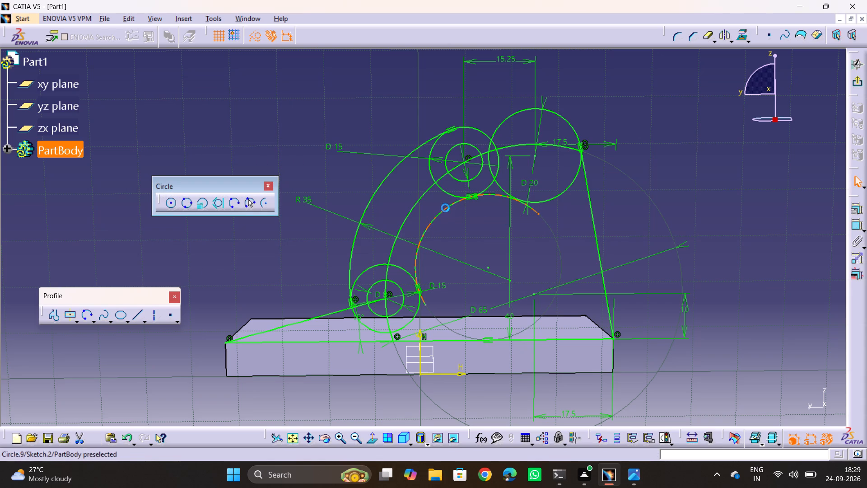
ctrl+click(456, 193)
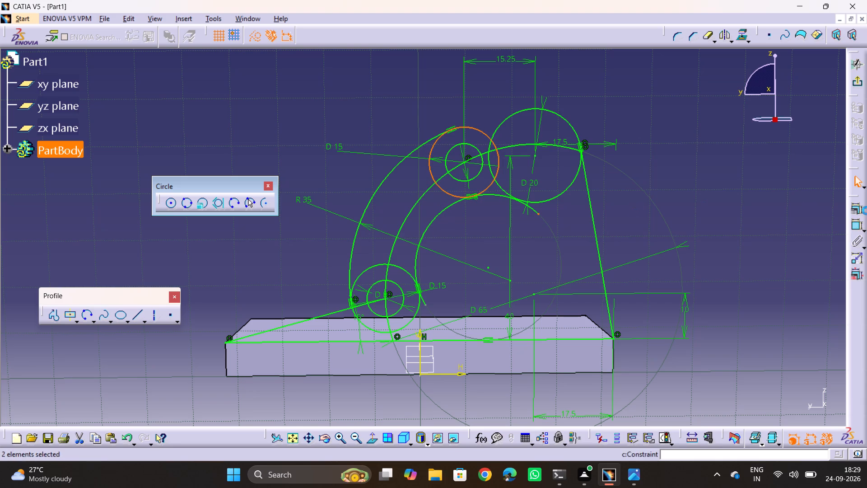
ctrl+click(858, 209)
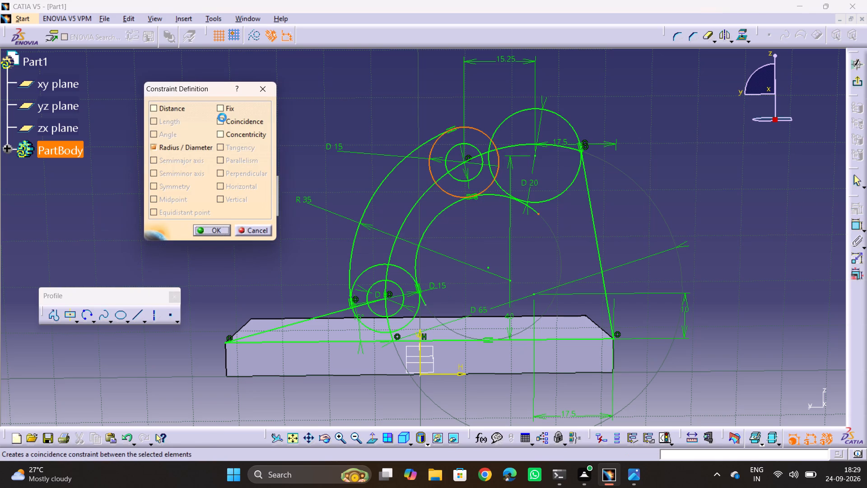
click(233, 121)
click(206, 231)
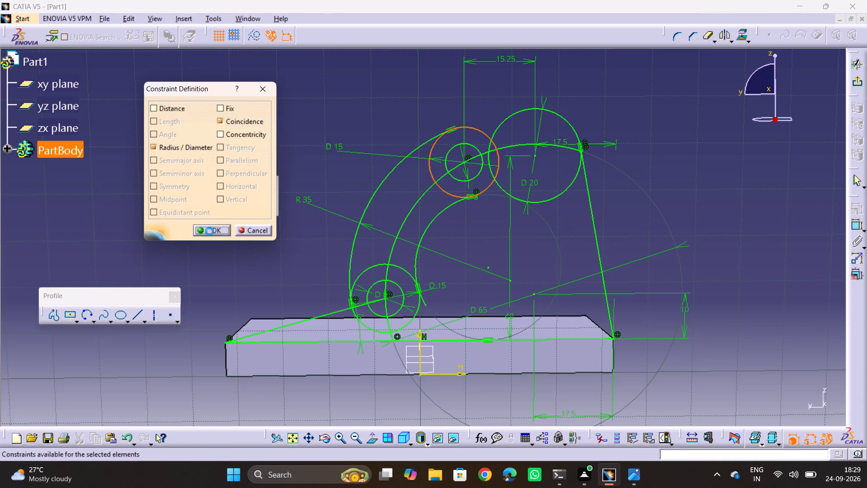
Make the inner arc's lower endpoint coincident with the lower 15 mm circle.
click(427, 305)
ctrl+click(419, 309)
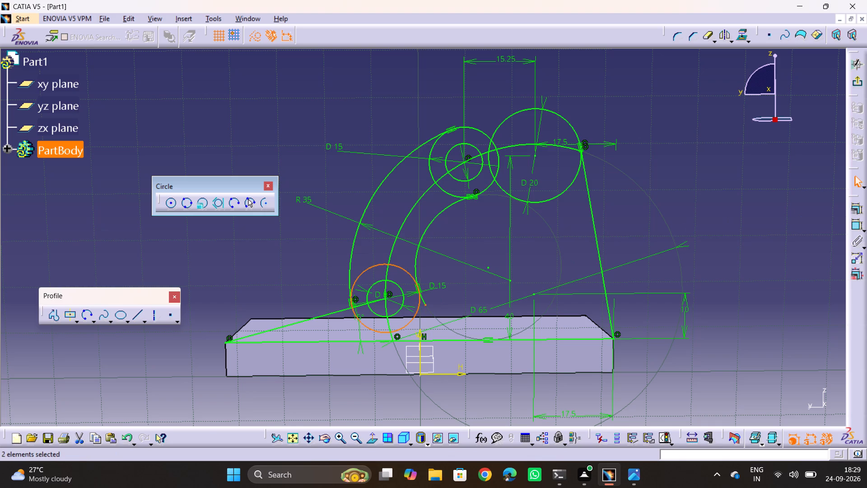
click(857, 207)
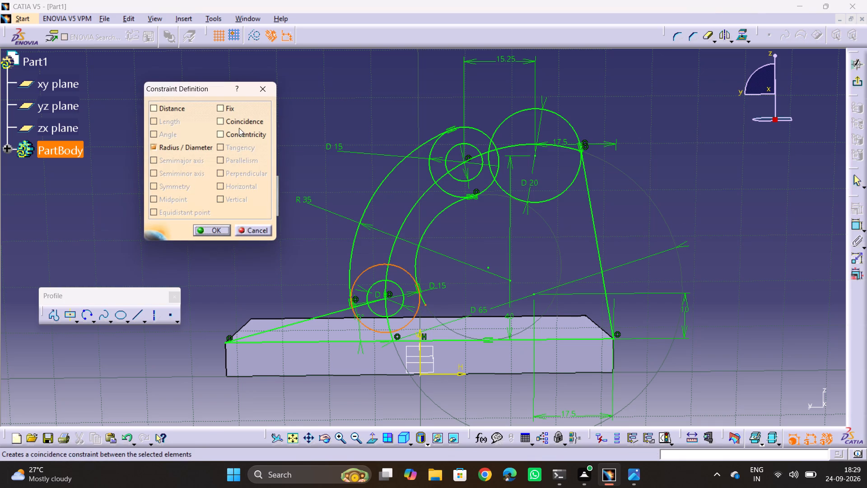
click(246, 122)
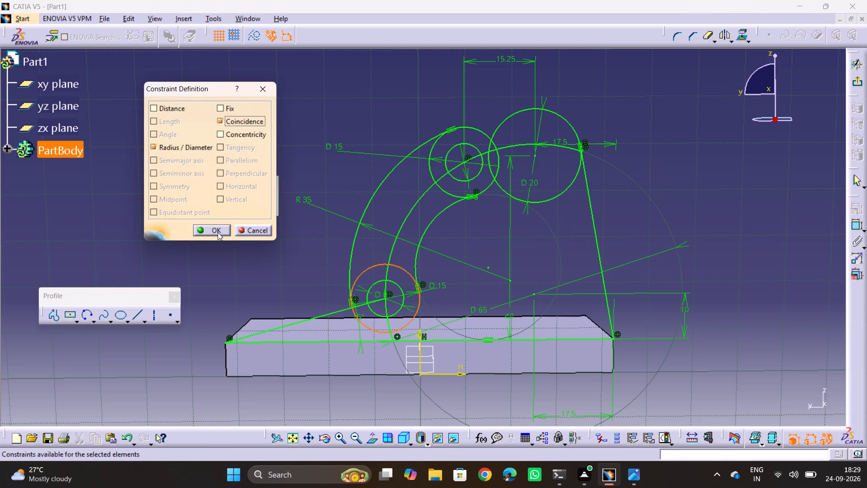
click(218, 232)
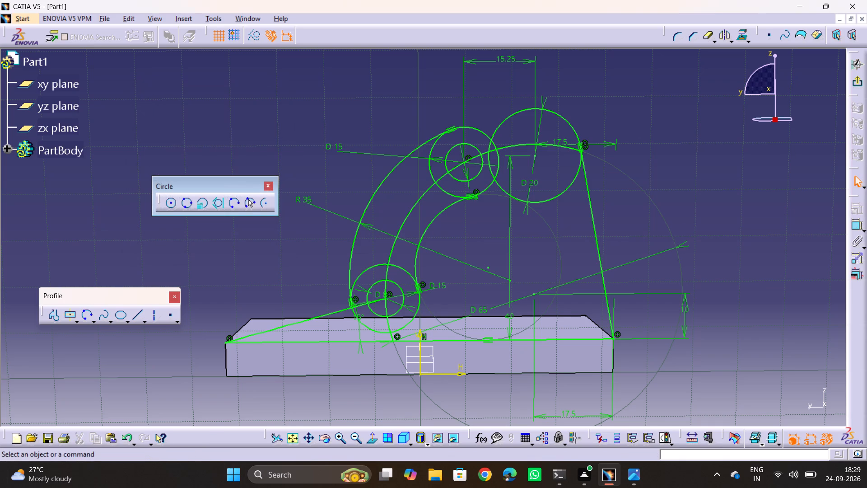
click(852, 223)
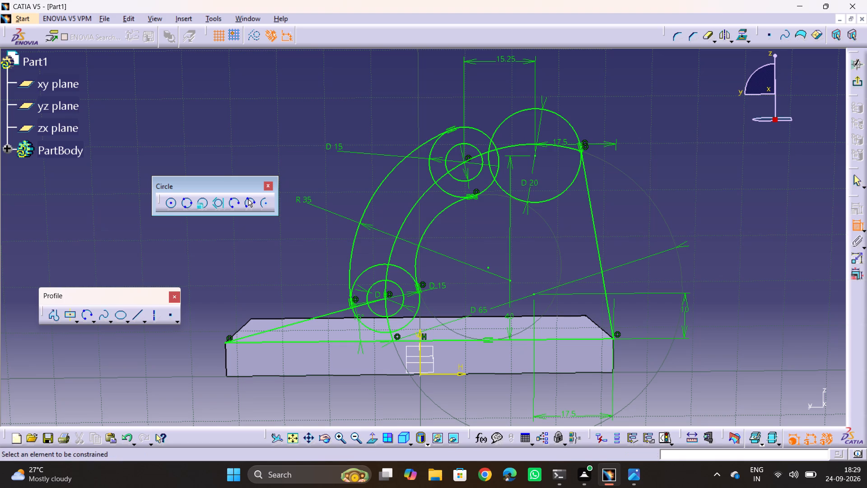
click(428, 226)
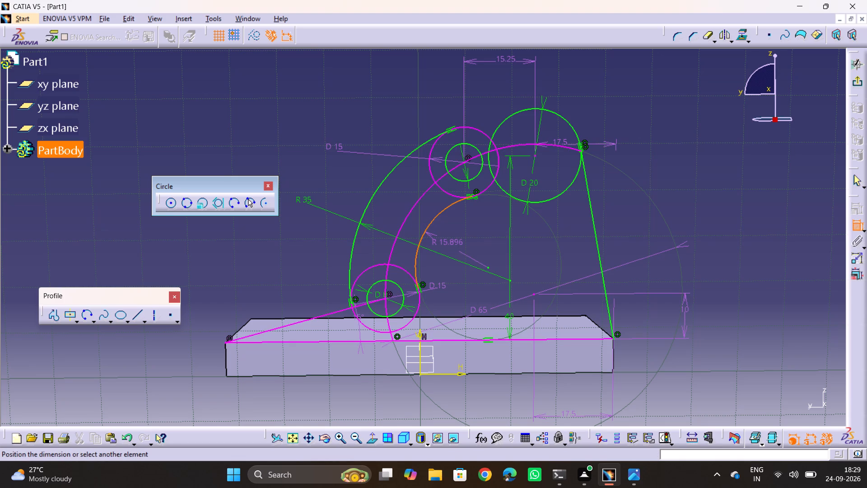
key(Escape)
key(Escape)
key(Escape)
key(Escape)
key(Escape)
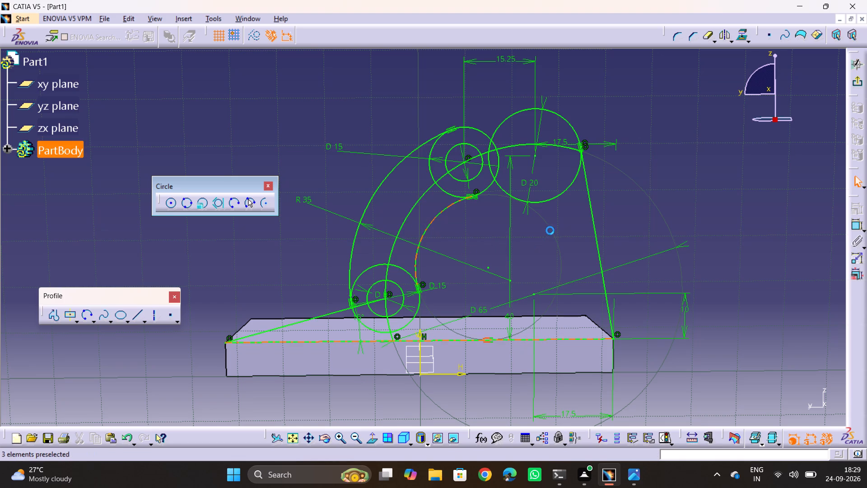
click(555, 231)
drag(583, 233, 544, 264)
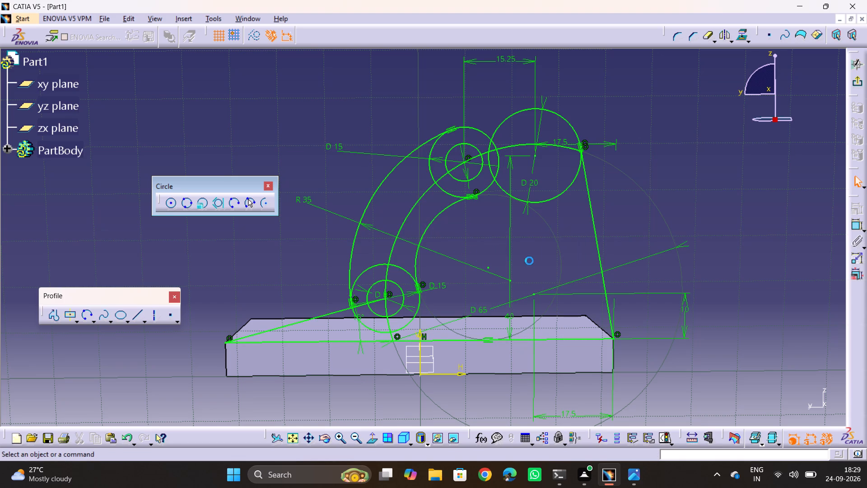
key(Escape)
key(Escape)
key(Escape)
Delete the inner arc's centre point and its tangency constraint with the sketch's base line.
click(489, 269)
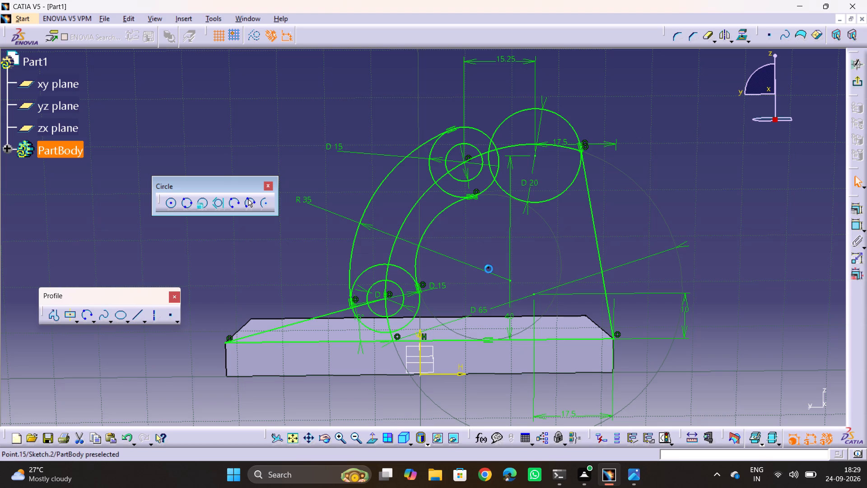
key(Delete)
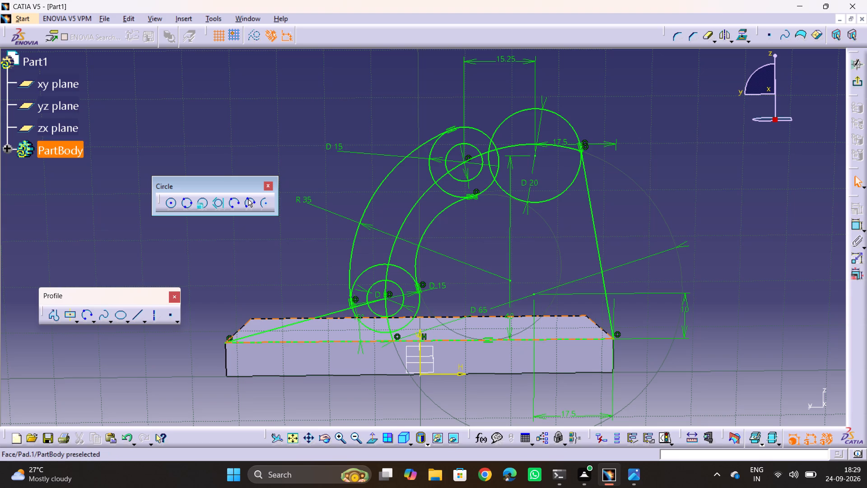
click(457, 332)
key(Delete)
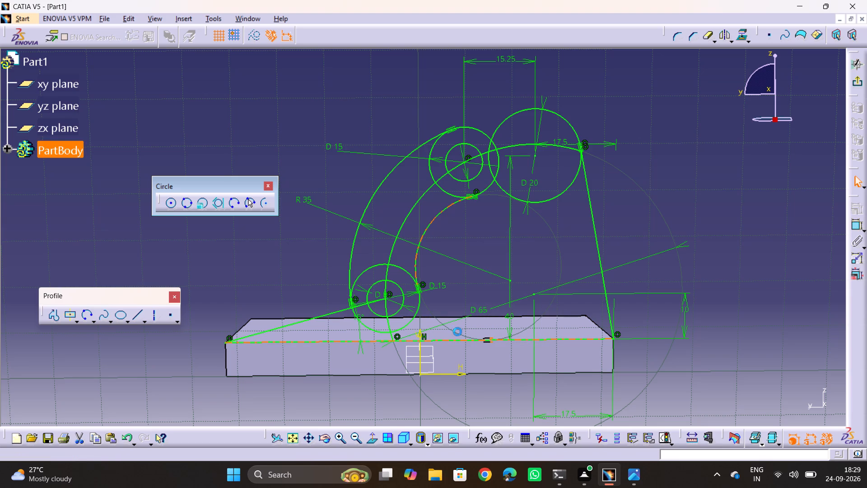
Add a radius dimension to the slot's inner arc.
click(856, 225)
click(433, 222)
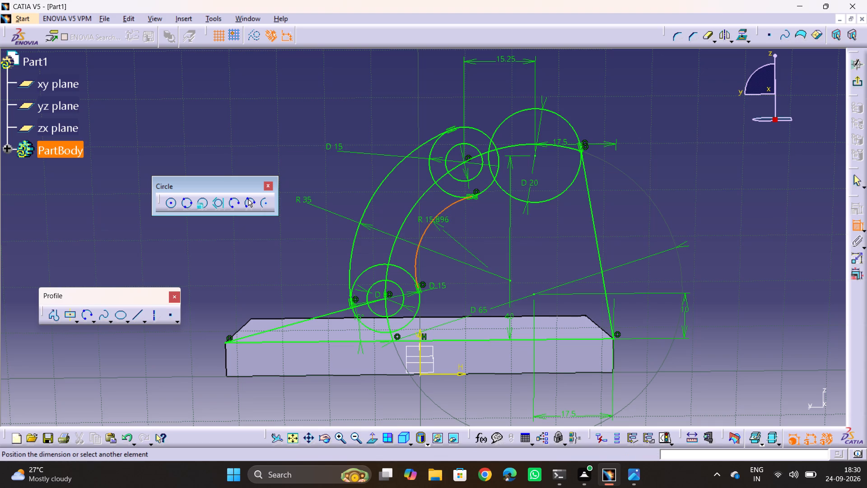
click(452, 239)
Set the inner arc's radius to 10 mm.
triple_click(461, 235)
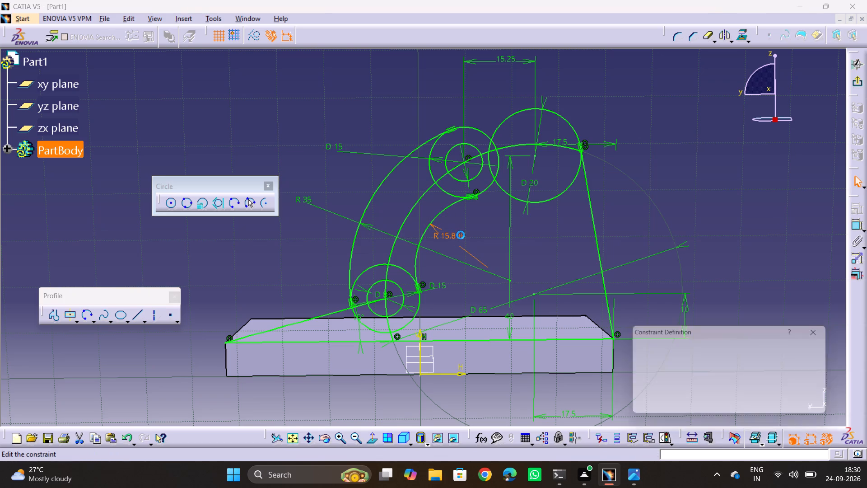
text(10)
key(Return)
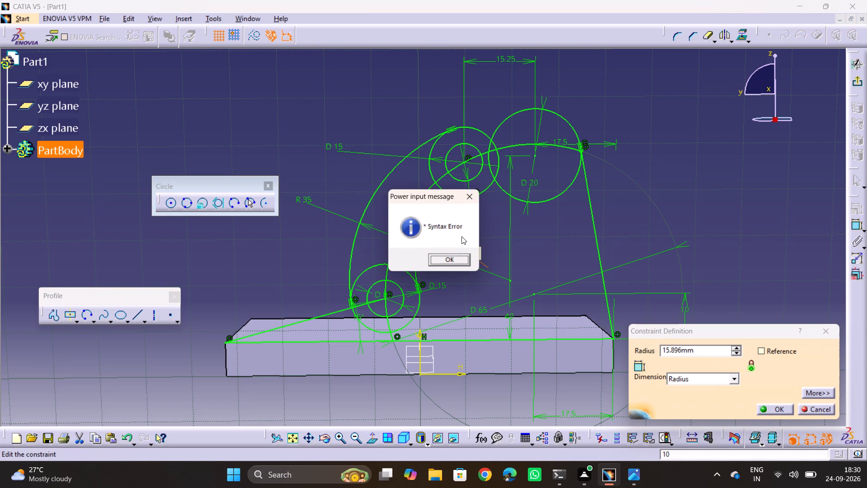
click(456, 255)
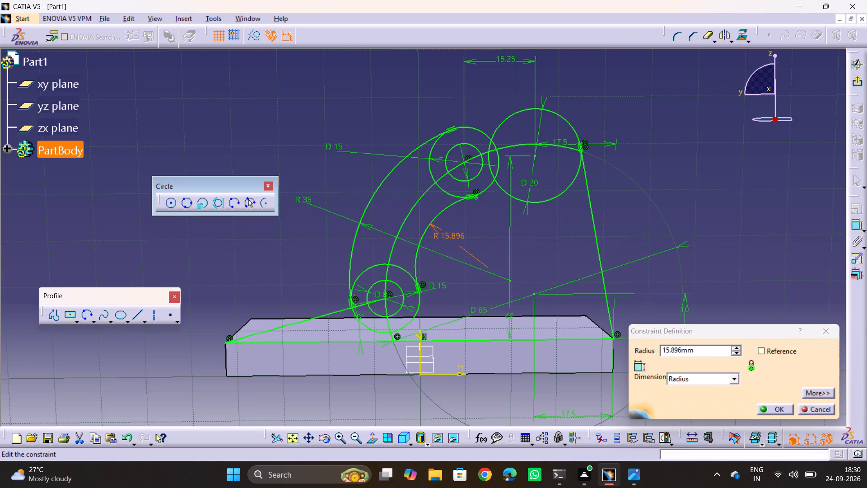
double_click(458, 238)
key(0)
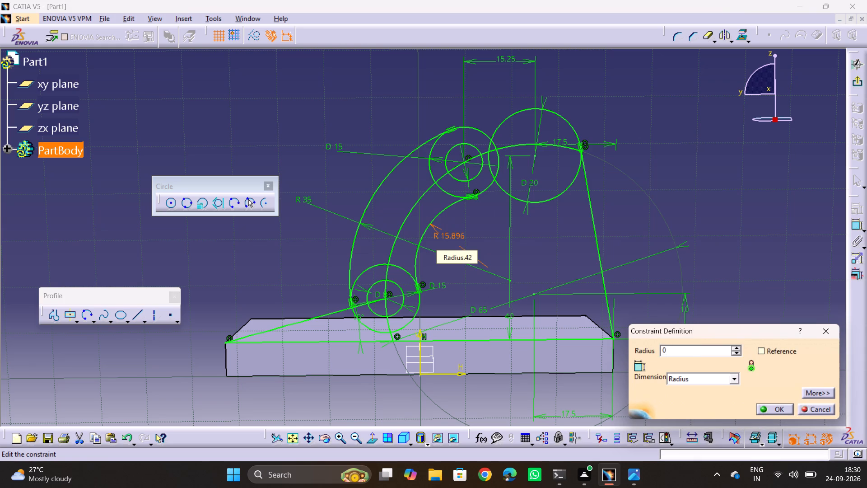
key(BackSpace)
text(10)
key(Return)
Set the inner arc's radius to 20 mm.
double_click(437, 235)
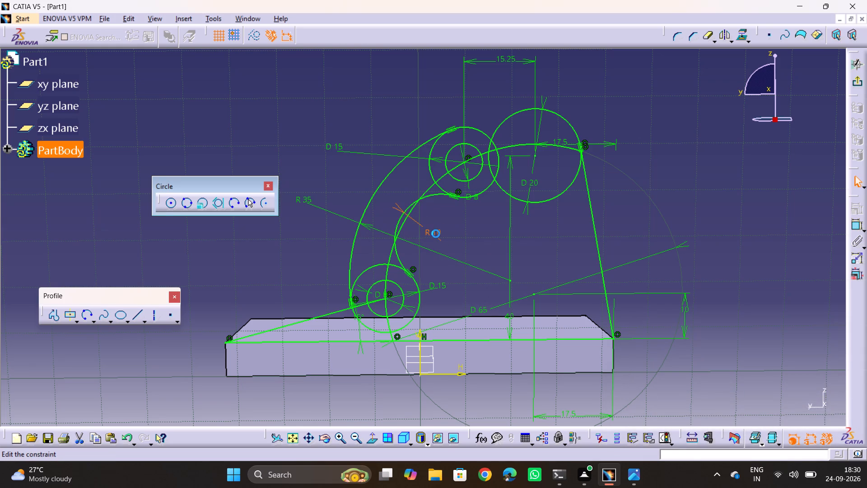
text(20)
key(Return)
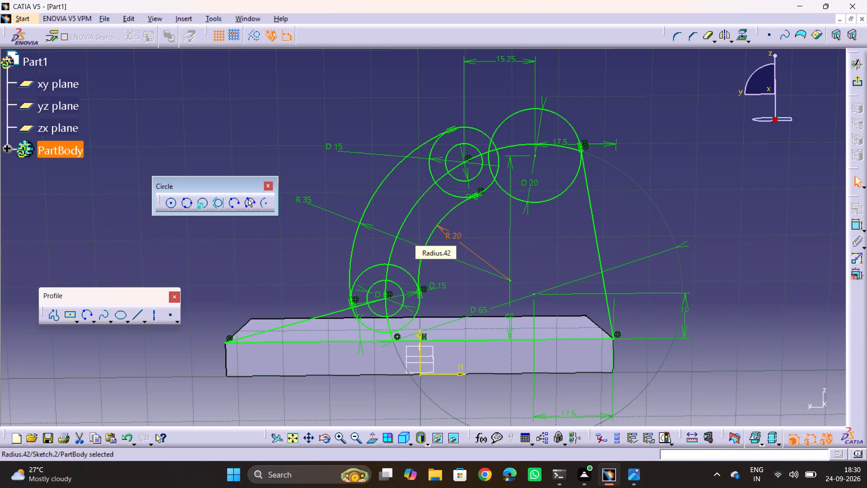
click(647, 204)
key(Escape)
key(Escape)
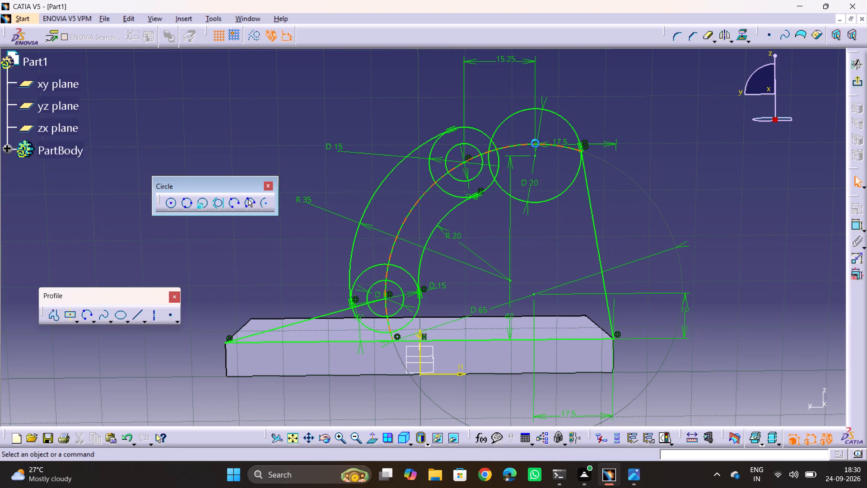
key(Escape)
Sketch a three-point arc of about 37.5 mm radius spanning above the upper 15 mm circle and the 20 mm circle.
ctrl+middle_drag(500, 120, 503, 89)
middle_drag(505, 89, 427, 194)
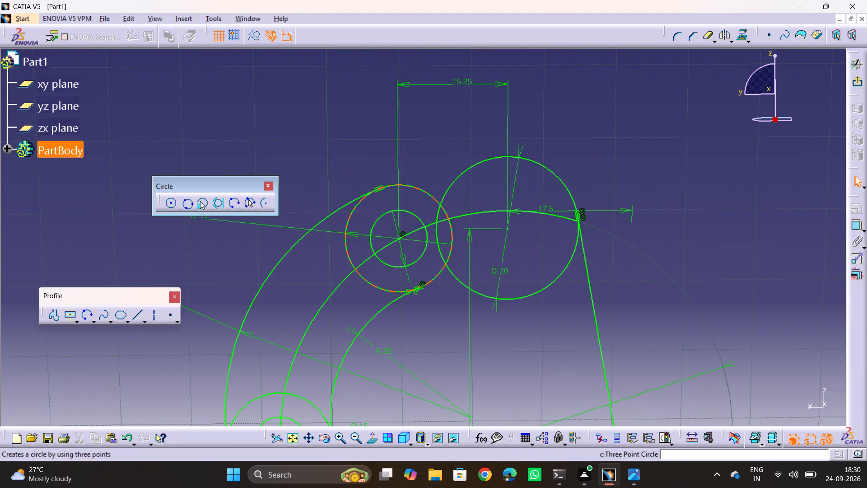
click(230, 202)
click(359, 160)
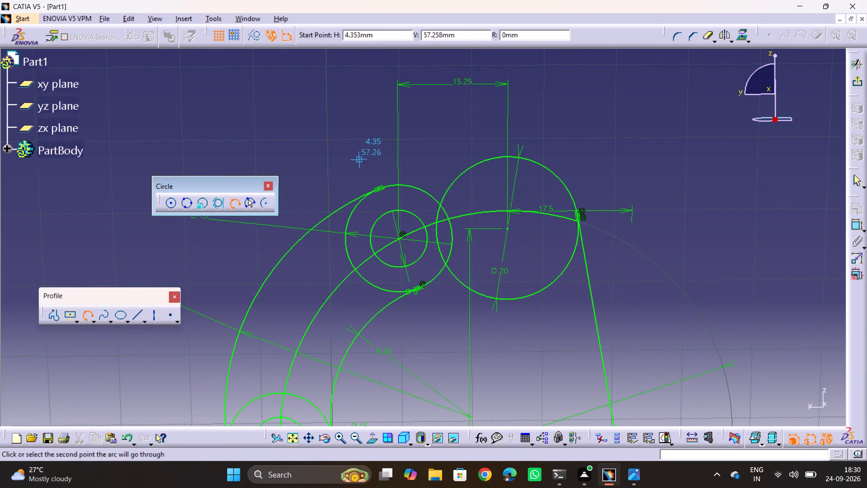
click(523, 125)
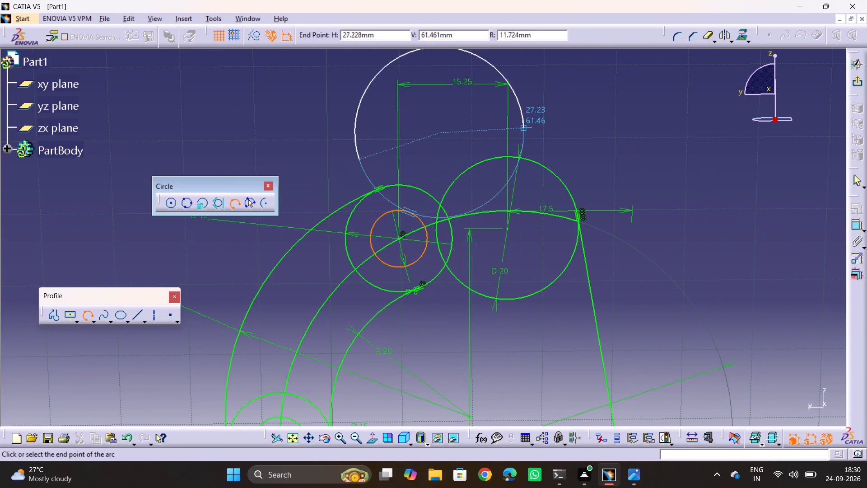
click(632, 162)
Apply a tangency constraint between the new top arc and the upper 15 mm circle.
ctrl+click(399, 183)
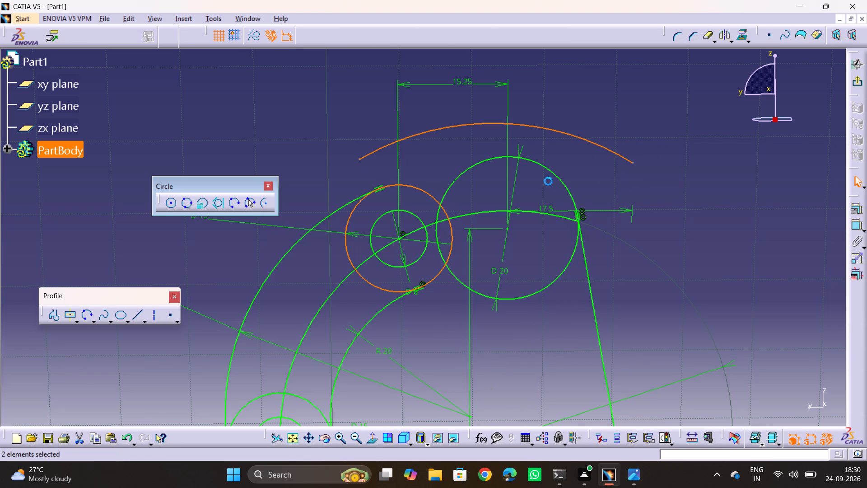
click(851, 207)
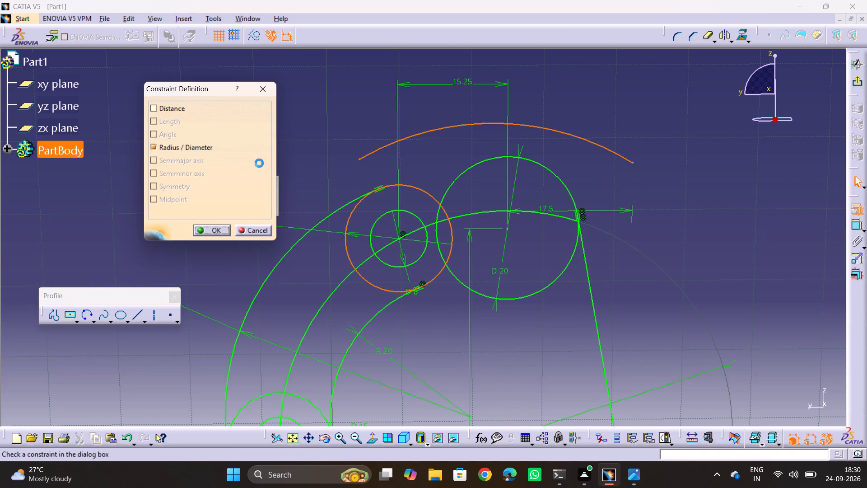
click(230, 146)
click(211, 226)
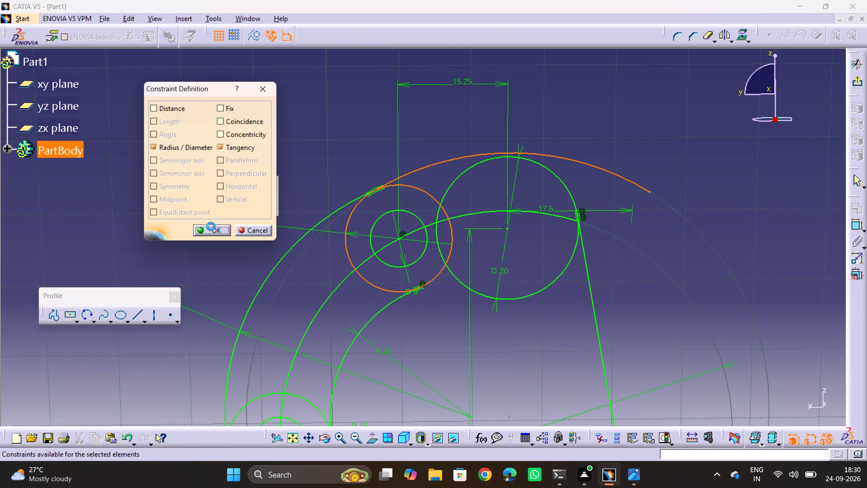
Reposition the top arc and make its endpoint nearest the upper 15 mm circle coincident with that circle.
drag(402, 174, 491, 158)
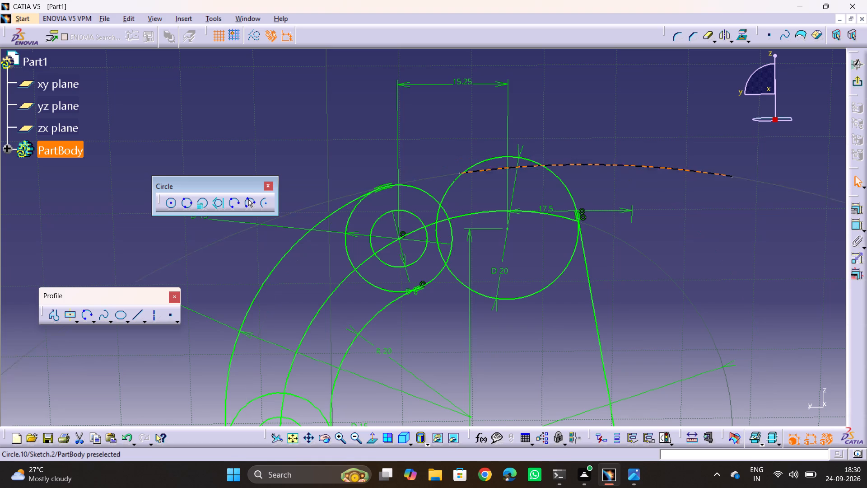
drag(491, 158, 501, 141)
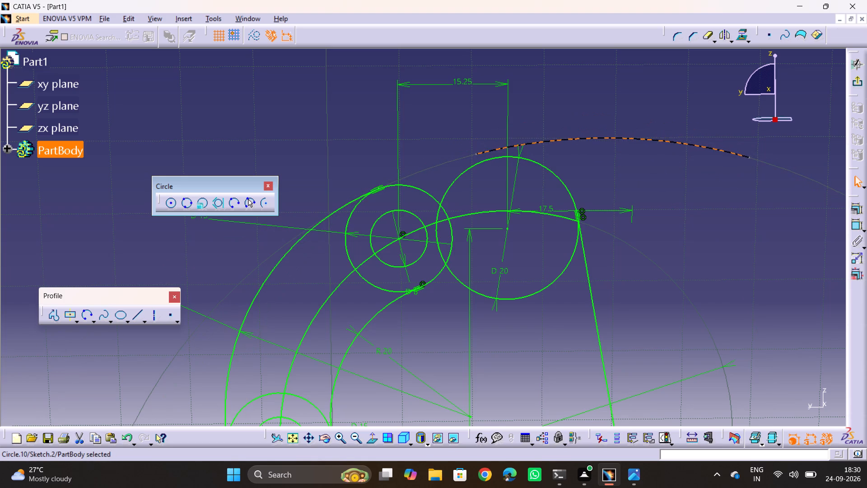
click(474, 155)
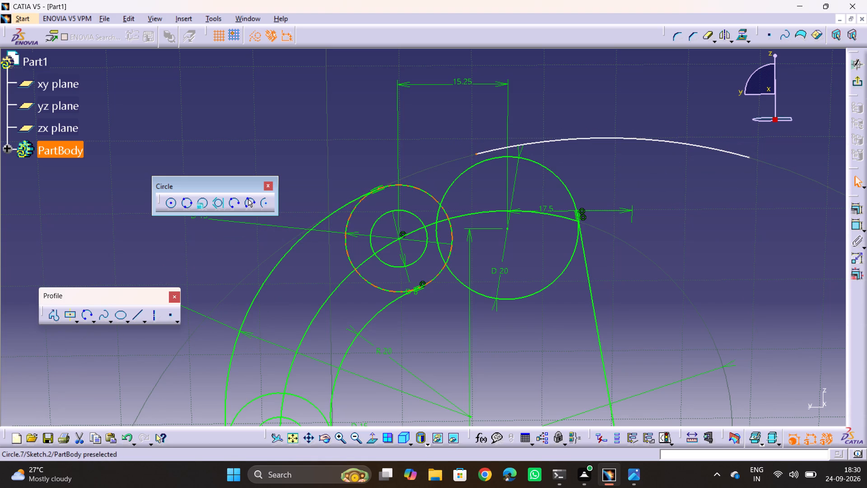
ctrl+click(415, 189)
click(855, 203)
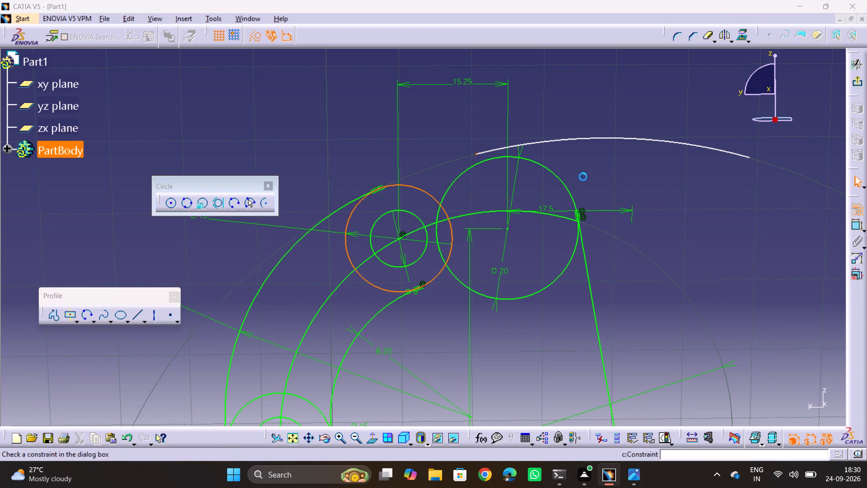
click(241, 123)
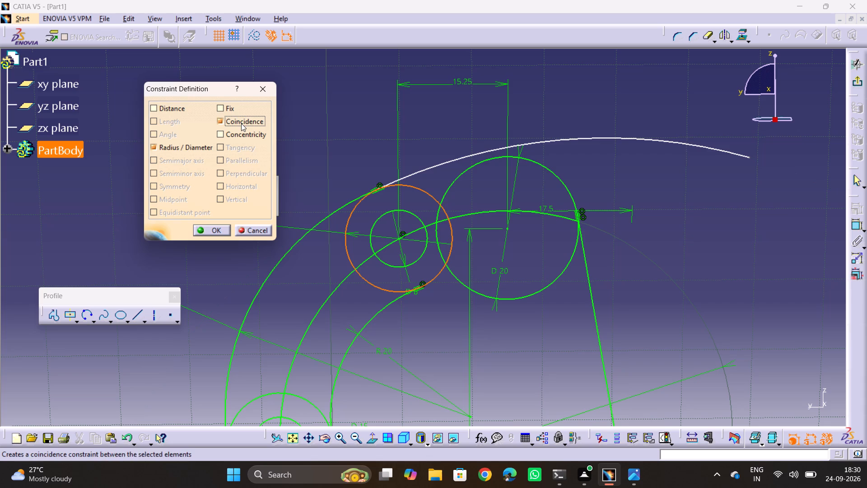
click(217, 230)
Apply a tangency constraint between the top arc and the 20 mm circle.
click(540, 164)
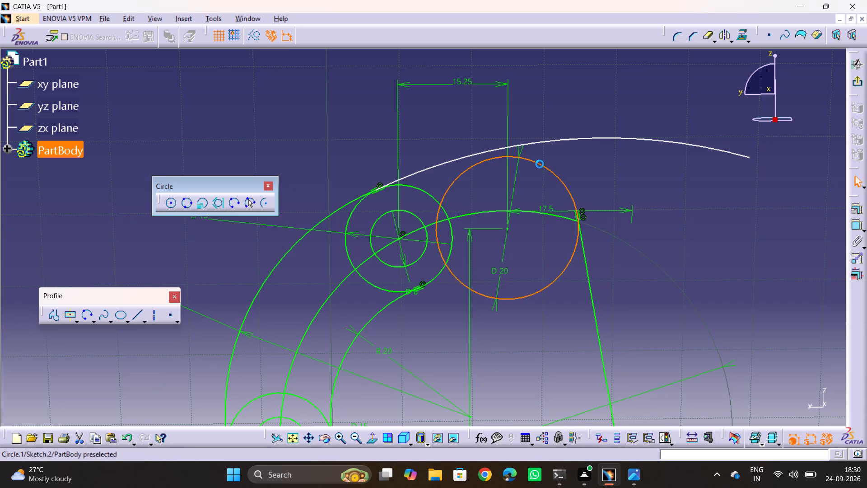
ctrl+click(543, 141)
click(855, 208)
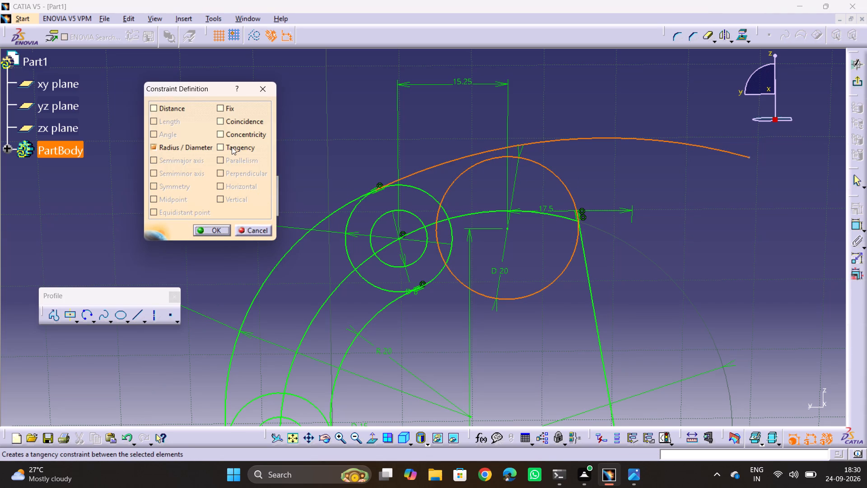
click(232, 146)
click(214, 231)
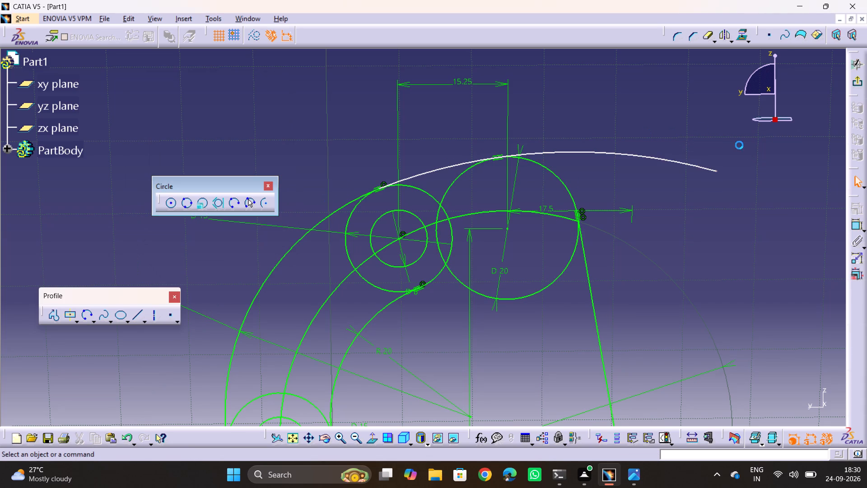
Make the free endpoint of the top arc coincident with the 20 mm circle.
click(717, 169)
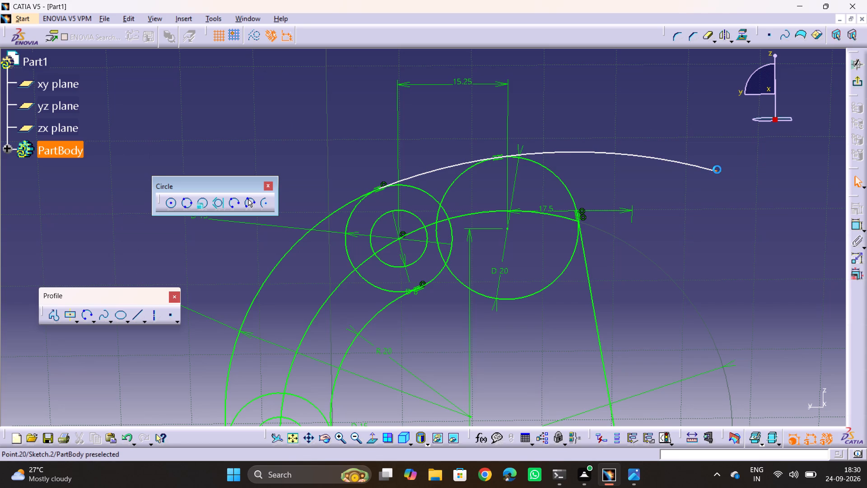
ctrl+click(559, 179)
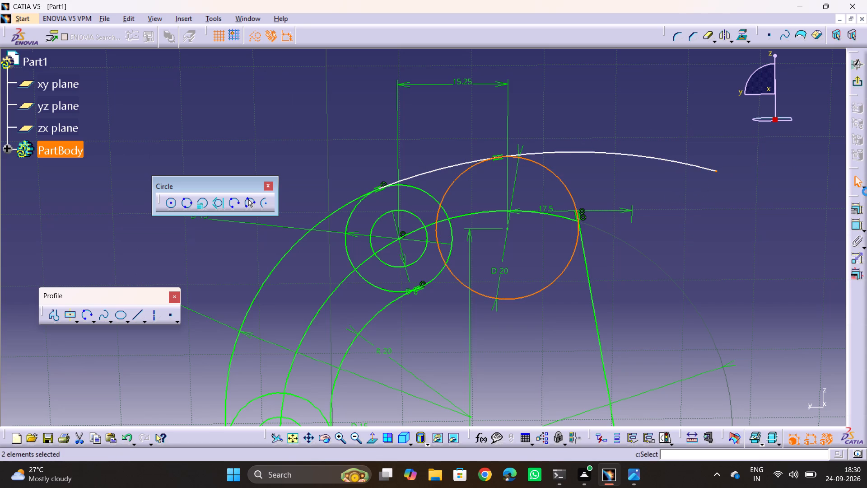
click(856, 209)
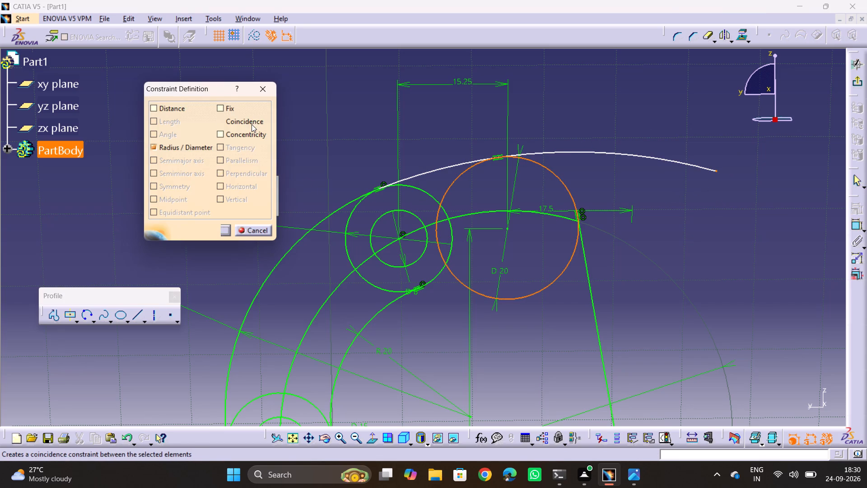
click(252, 124)
click(213, 226)
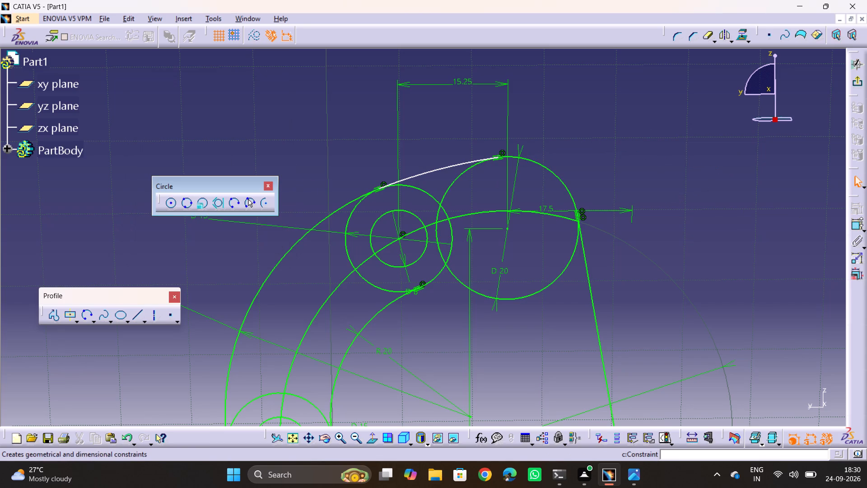
Dimension the radius of the top arc joining the upper 15 mm circle and the 20 mm circle.
click(855, 225)
click(431, 170)
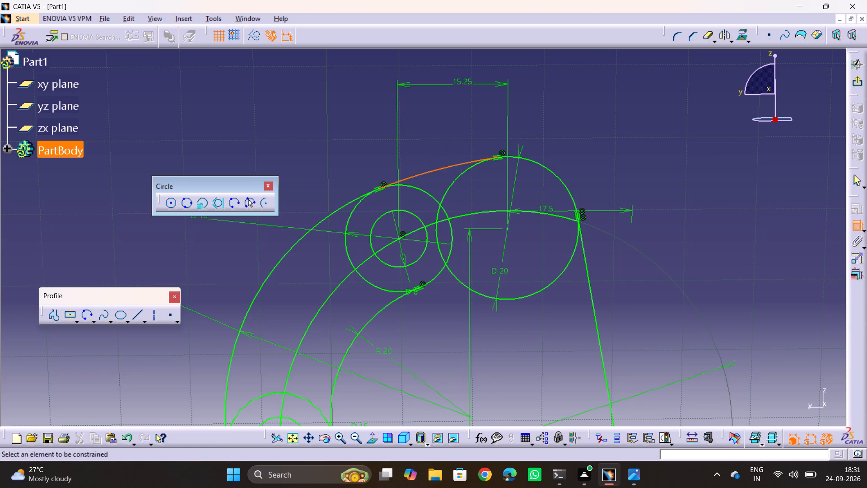
click(422, 144)
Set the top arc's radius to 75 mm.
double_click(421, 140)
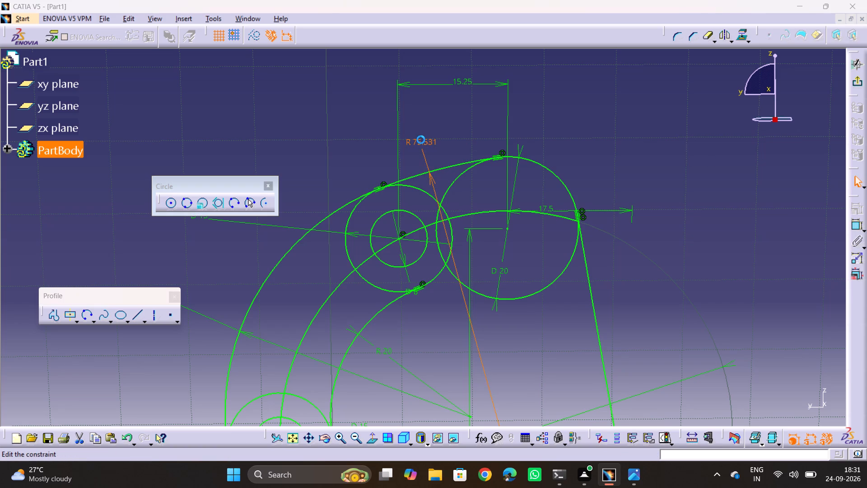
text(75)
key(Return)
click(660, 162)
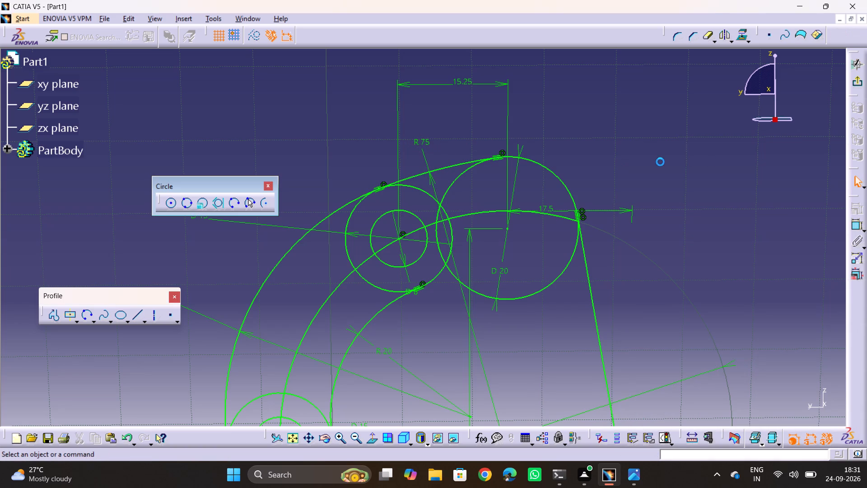
Compare the upright plate's sketch with the front view in reference drawing 17.jpg.
middle_drag(653, 150, 655, 113)
key(alt+Tab)
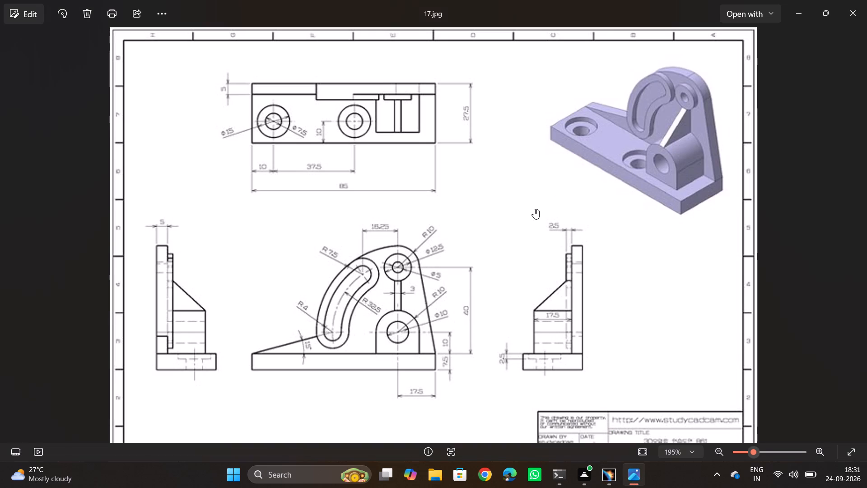
key(alt+Tab)
middle_drag(496, 216, 496, 106)
middle_drag(476, 187, 555, 211)
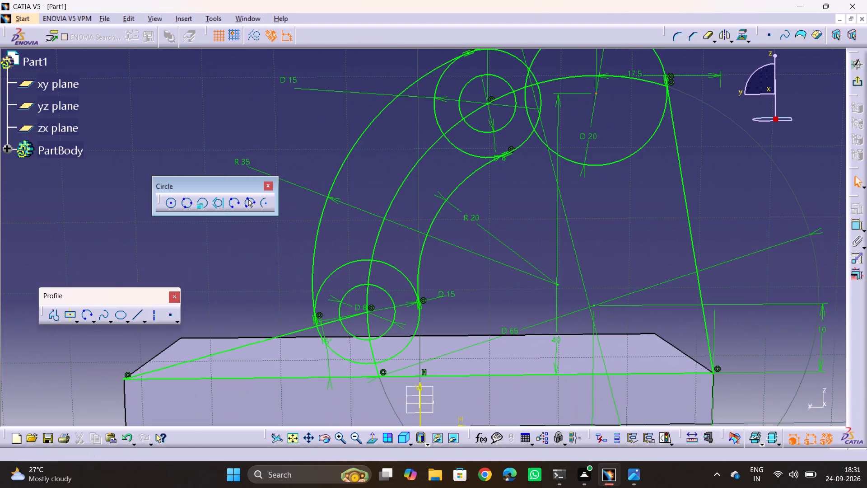
middle_drag(498, 239, 504, 188)
key(alt+Tab)
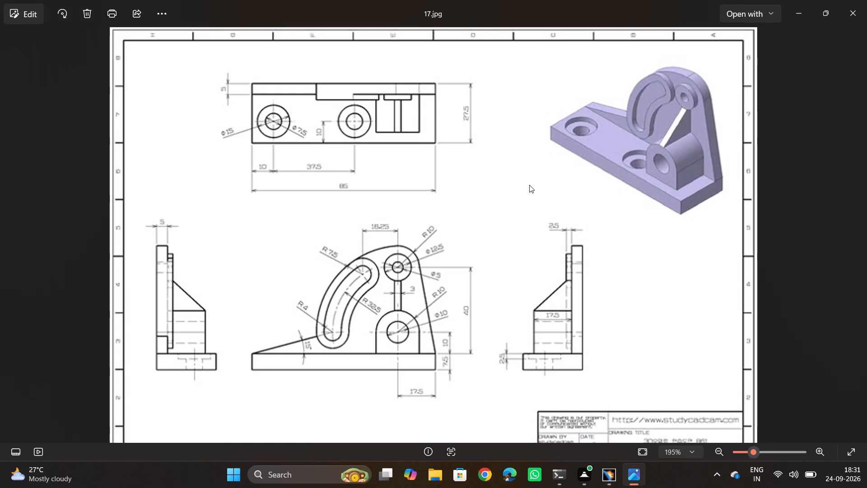
key(alt+Tab)
middle_drag(478, 182, 480, 260)
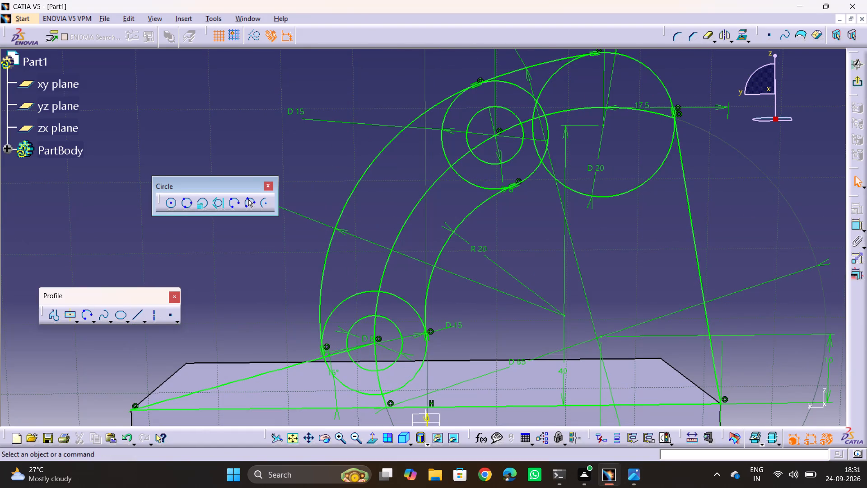
ctrl+middle_drag(319, 107, 327, 131)
Copy the curved slot's geometry: both pairs of 15 mm and 8 mm circles and the R35 and R20 arcs.
drag(285, 108, 354, 204)
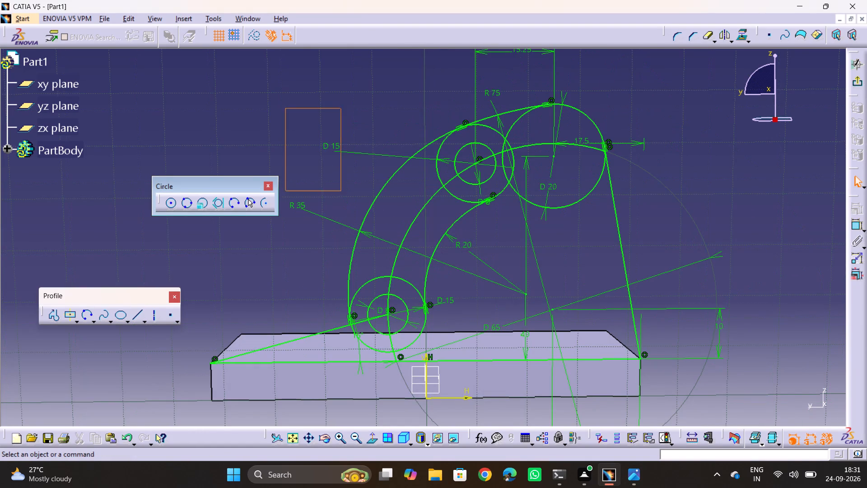
drag(354, 204, 525, 344)
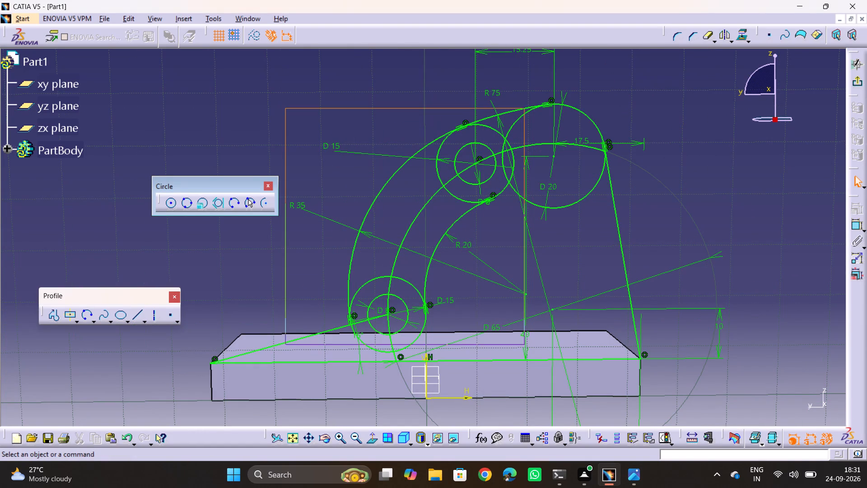
drag(525, 344, 534, 356)
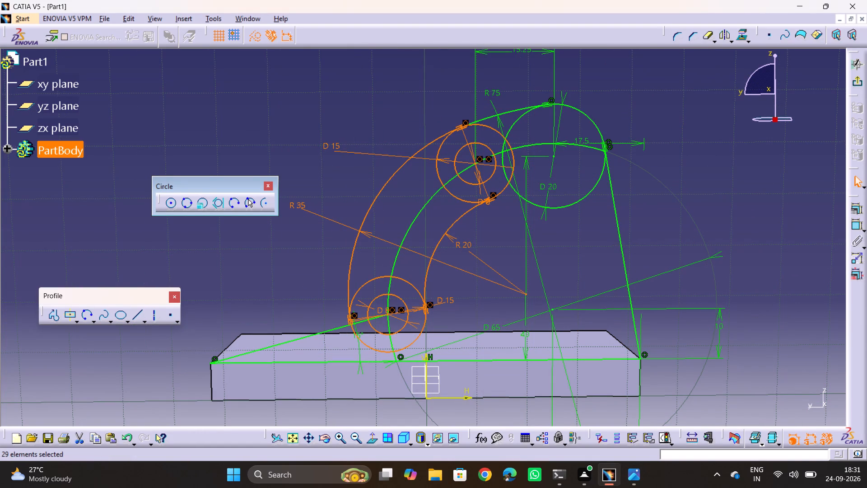
key(ctrl+c)
click(761, 134)
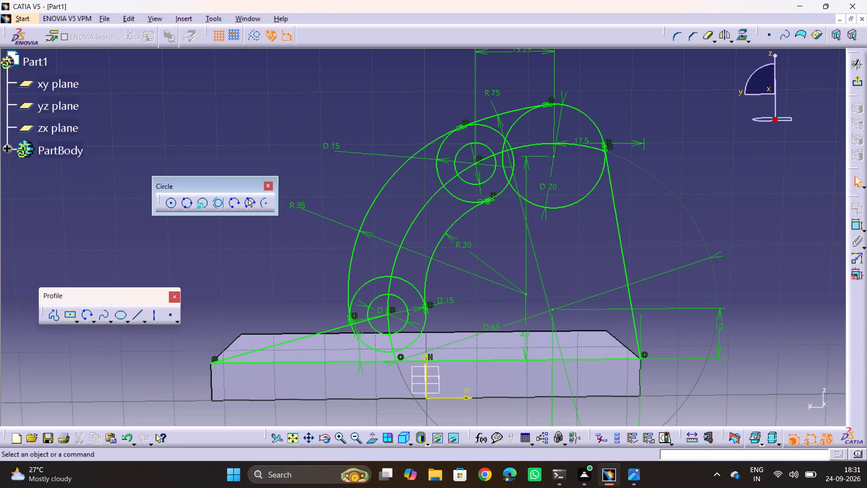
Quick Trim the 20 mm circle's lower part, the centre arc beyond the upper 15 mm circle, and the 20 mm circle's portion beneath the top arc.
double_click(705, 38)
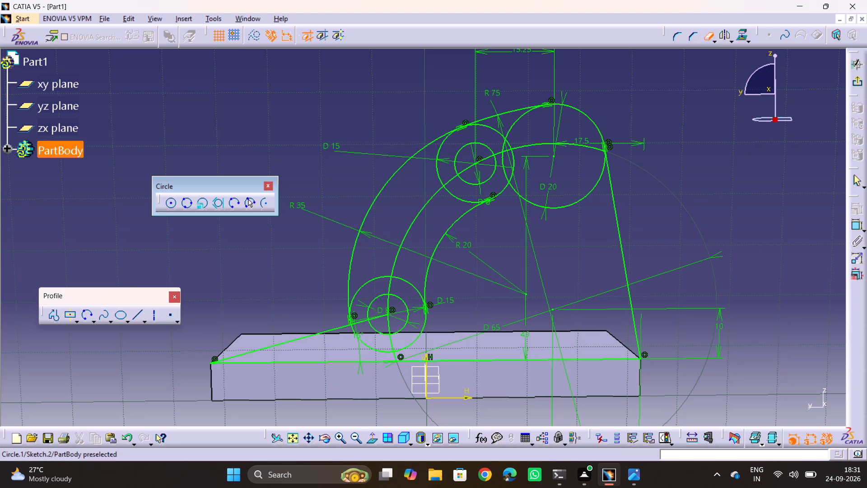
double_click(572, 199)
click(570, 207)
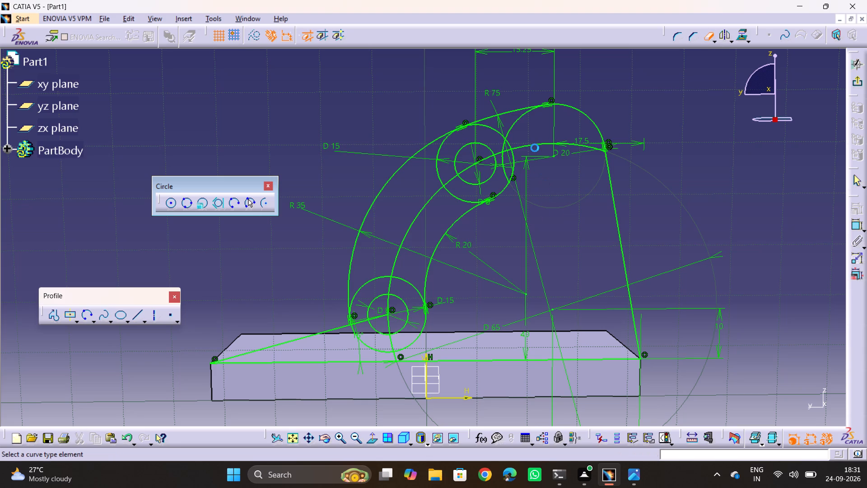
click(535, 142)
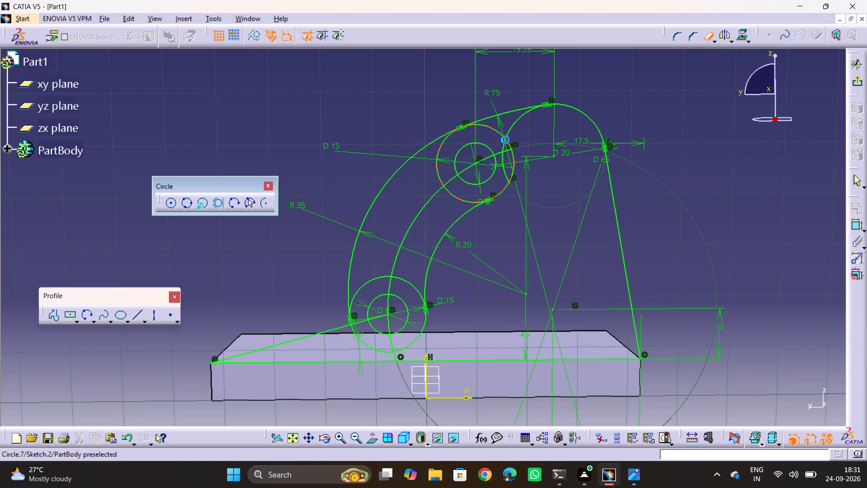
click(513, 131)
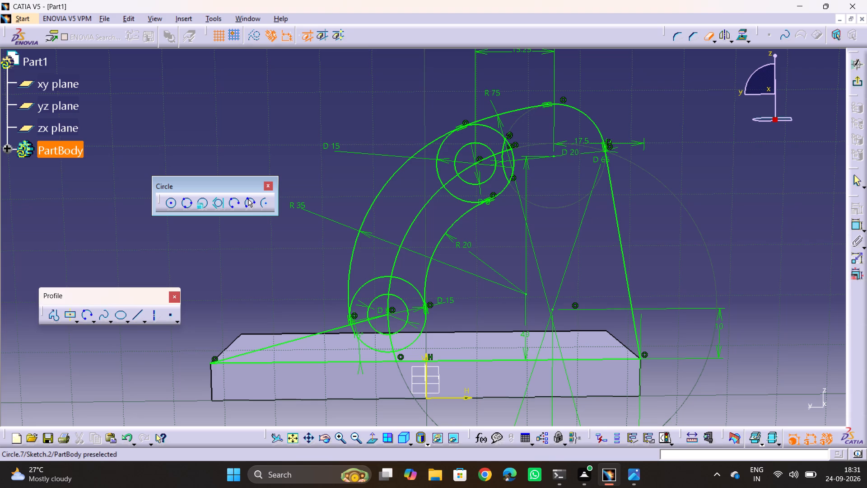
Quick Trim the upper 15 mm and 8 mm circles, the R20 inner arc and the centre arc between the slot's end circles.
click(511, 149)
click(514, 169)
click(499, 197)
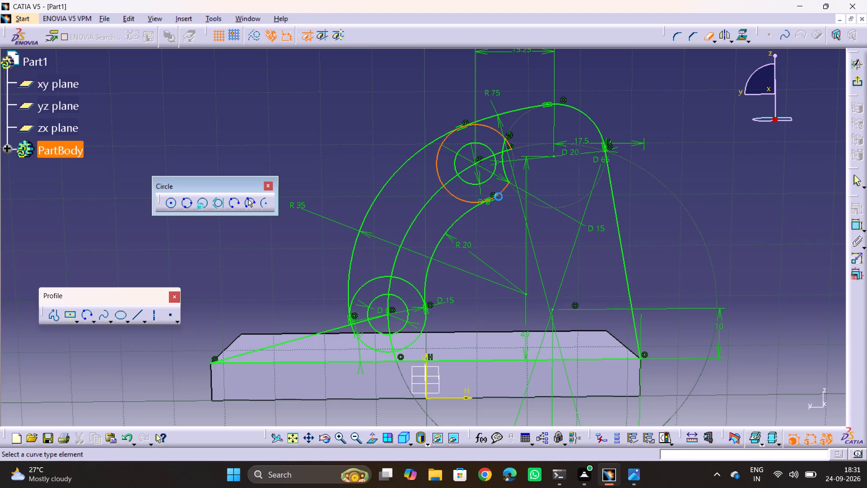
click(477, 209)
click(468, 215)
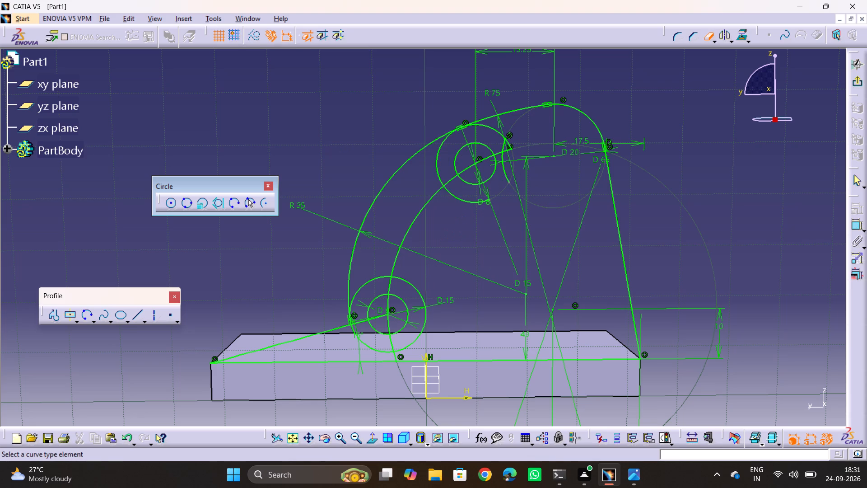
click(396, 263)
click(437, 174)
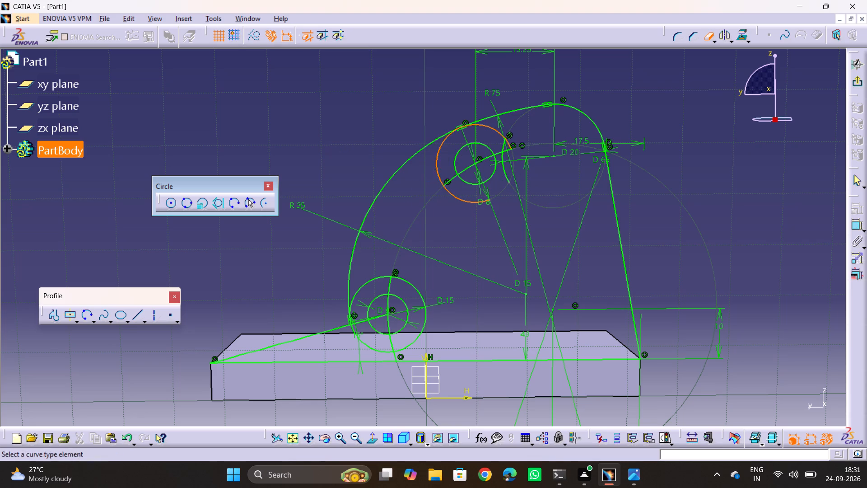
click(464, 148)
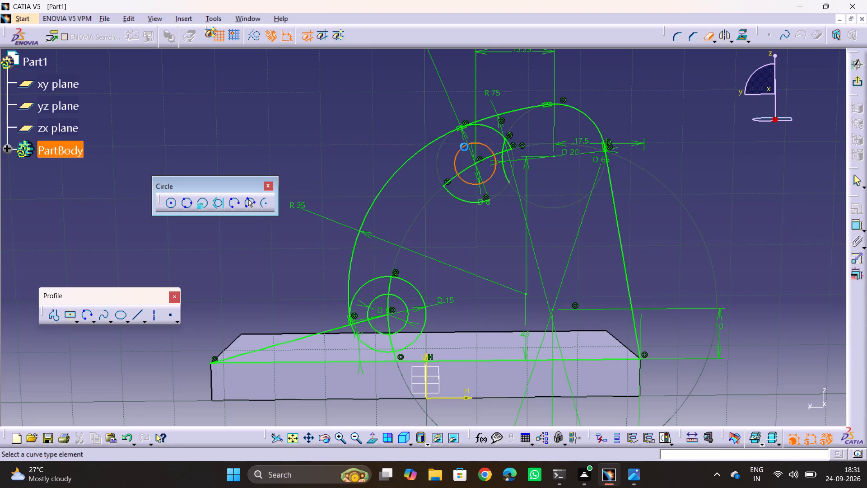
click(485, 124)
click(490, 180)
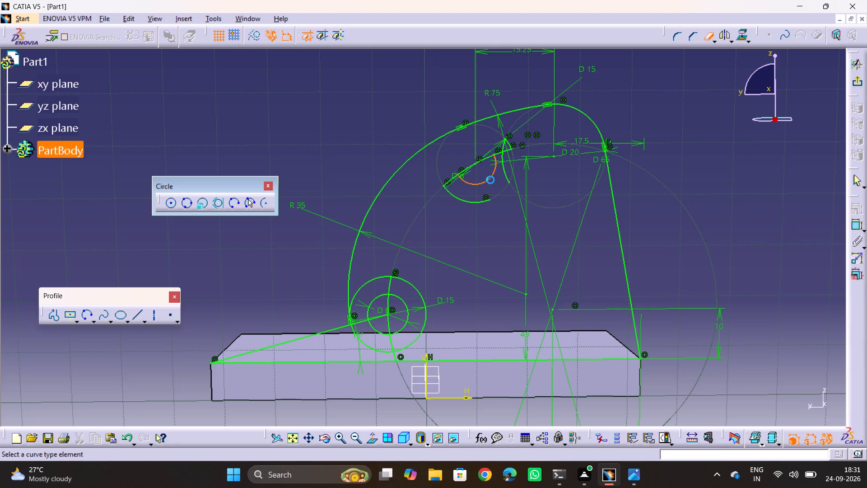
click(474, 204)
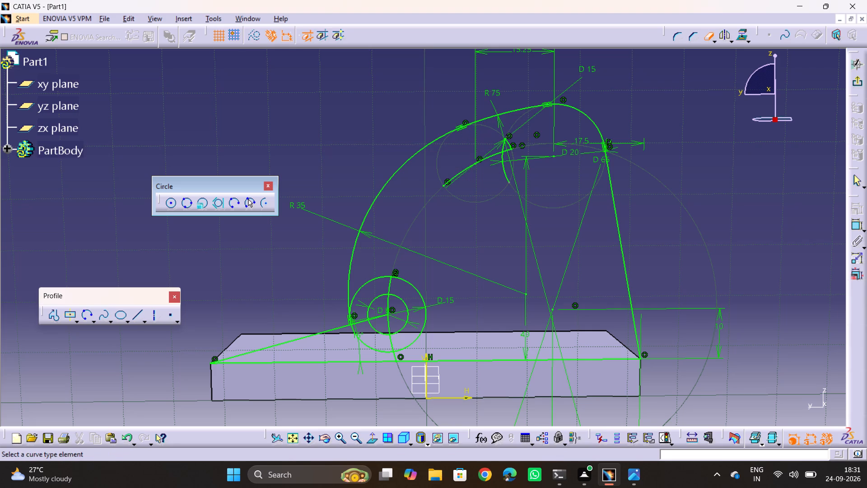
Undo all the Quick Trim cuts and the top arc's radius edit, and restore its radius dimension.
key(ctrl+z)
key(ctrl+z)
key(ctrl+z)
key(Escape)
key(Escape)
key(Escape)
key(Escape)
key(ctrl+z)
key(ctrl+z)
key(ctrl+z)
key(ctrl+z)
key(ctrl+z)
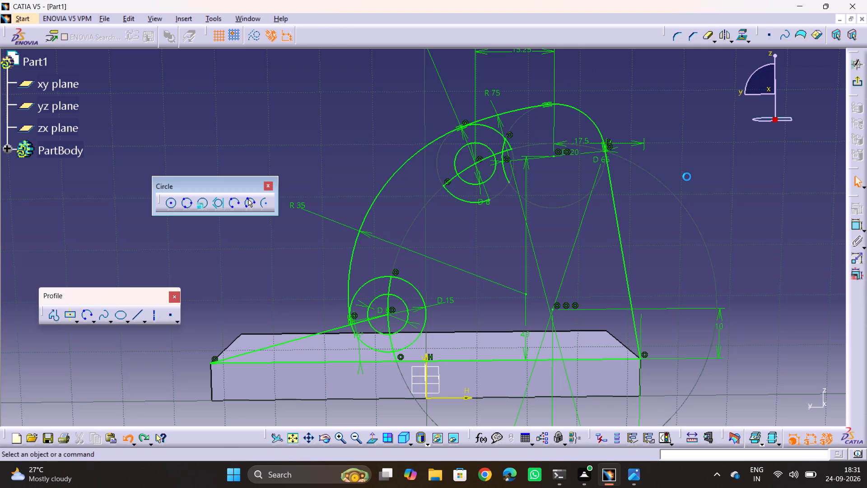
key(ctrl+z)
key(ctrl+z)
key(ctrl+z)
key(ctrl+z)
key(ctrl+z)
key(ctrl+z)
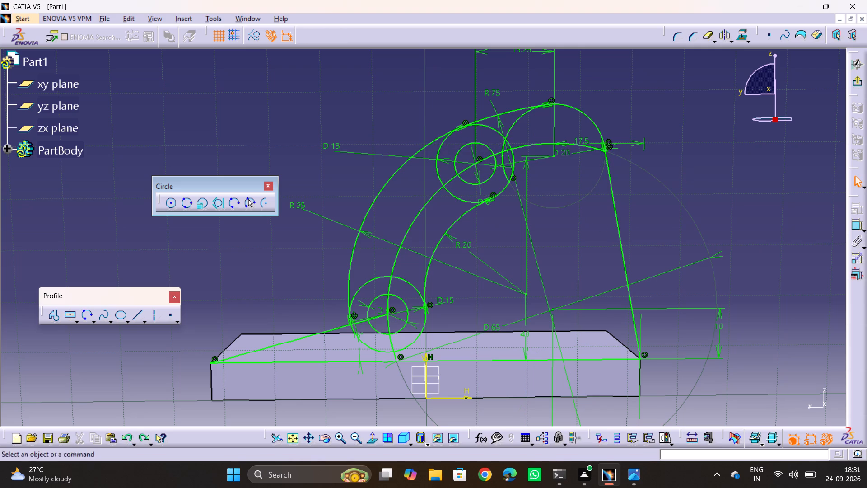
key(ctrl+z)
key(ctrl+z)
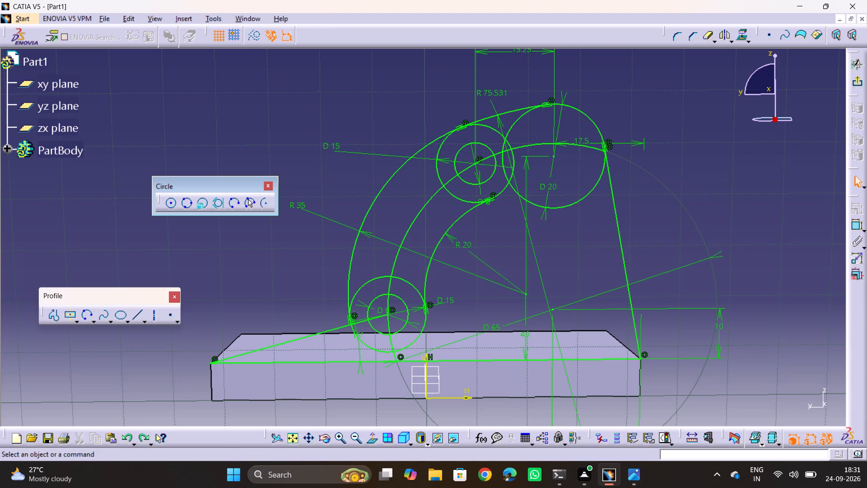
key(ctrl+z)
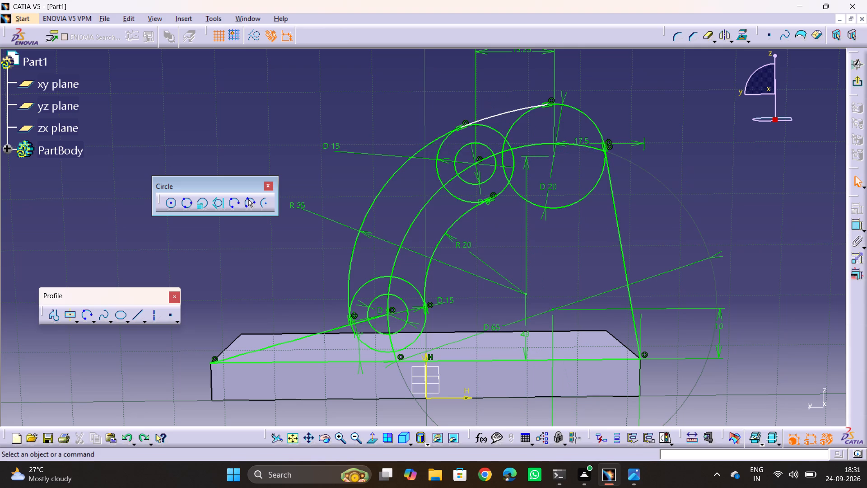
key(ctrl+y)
Quick Trim the 20 mm circle down to its outer top arc and the centre arc beyond the upper 15 mm circle.
key(alt+Tab)
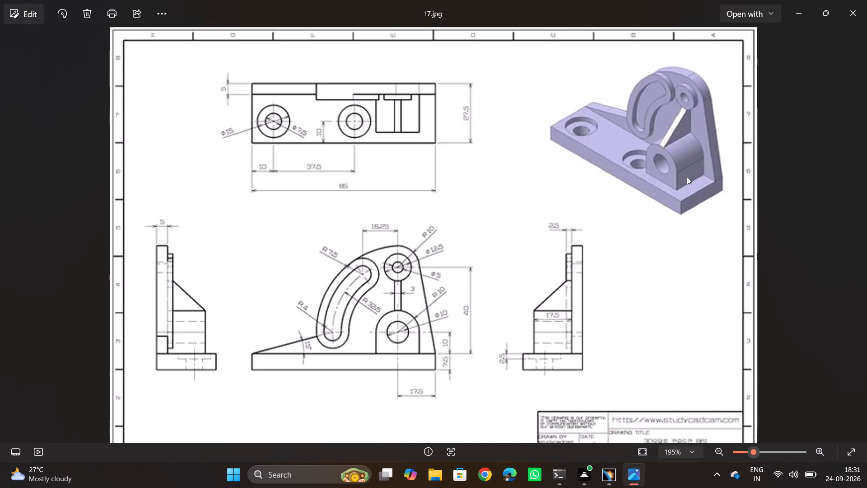
key(alt+Tab)
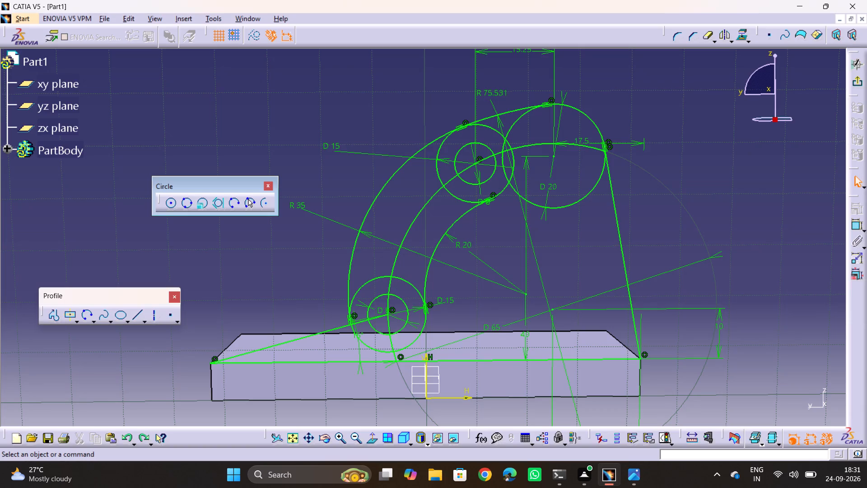
double_click(705, 38)
click(541, 208)
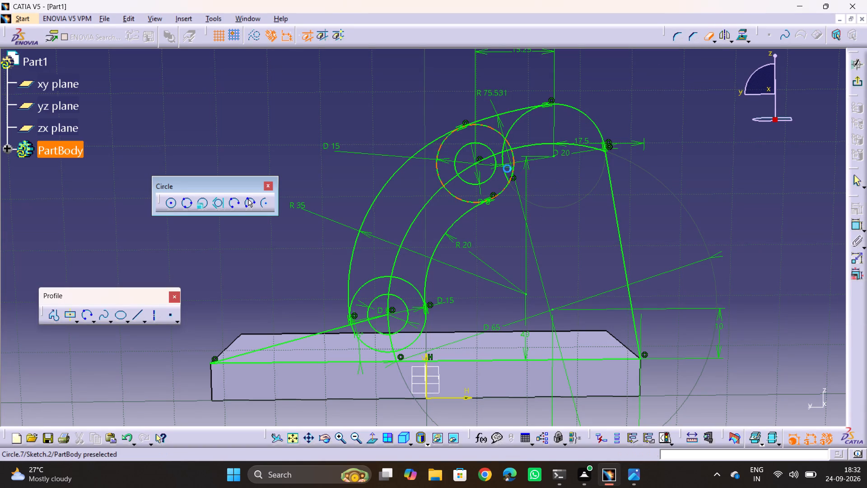
click(506, 172)
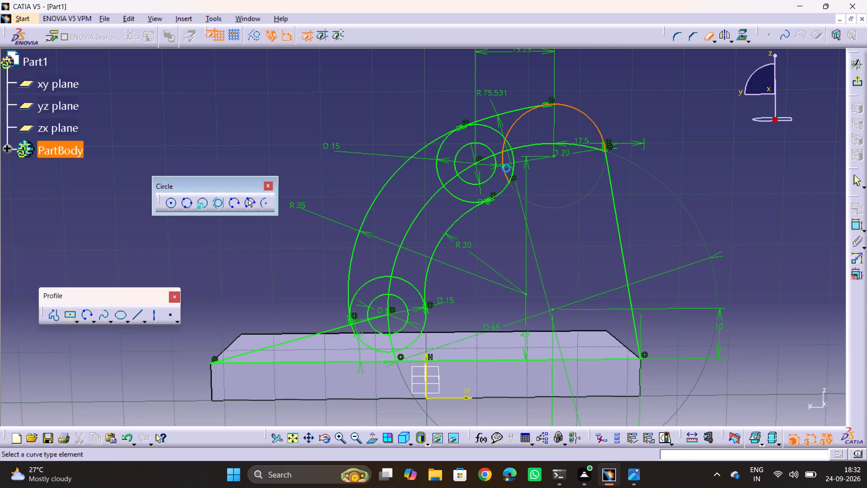
click(505, 144)
click(529, 145)
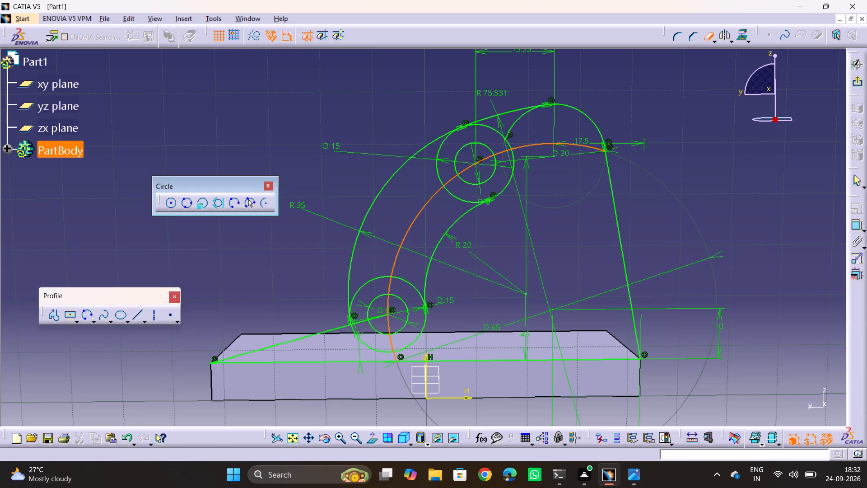
click(519, 119)
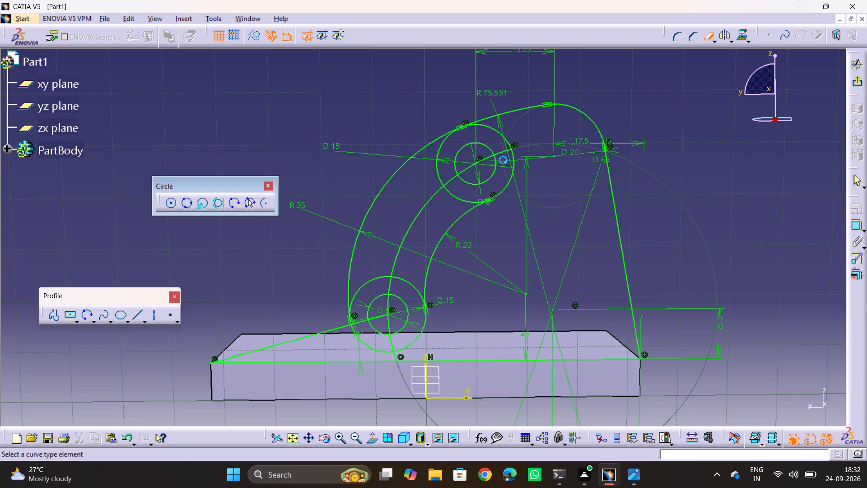
Quick Trim the centre arc's ends back to the upper 8 mm circle and the lower 15 mm circle.
click(501, 153)
middle_drag(455, 210, 452, 177)
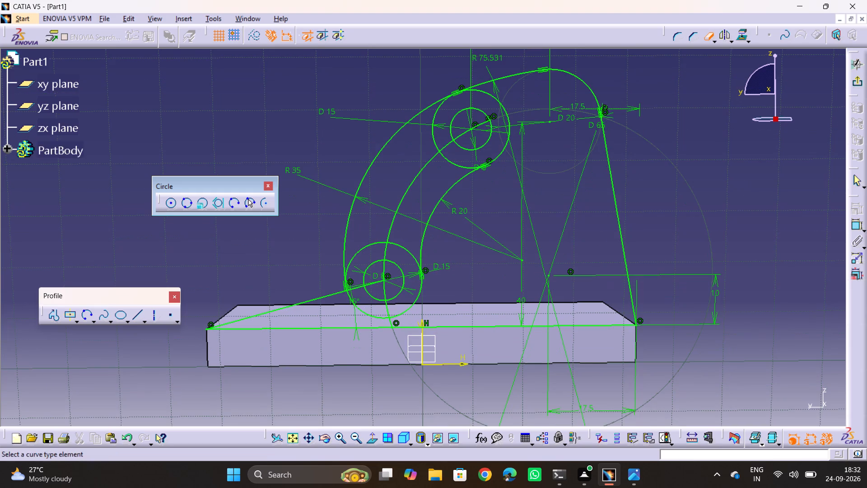
middle_drag(421, 233, 415, 182)
click(385, 270)
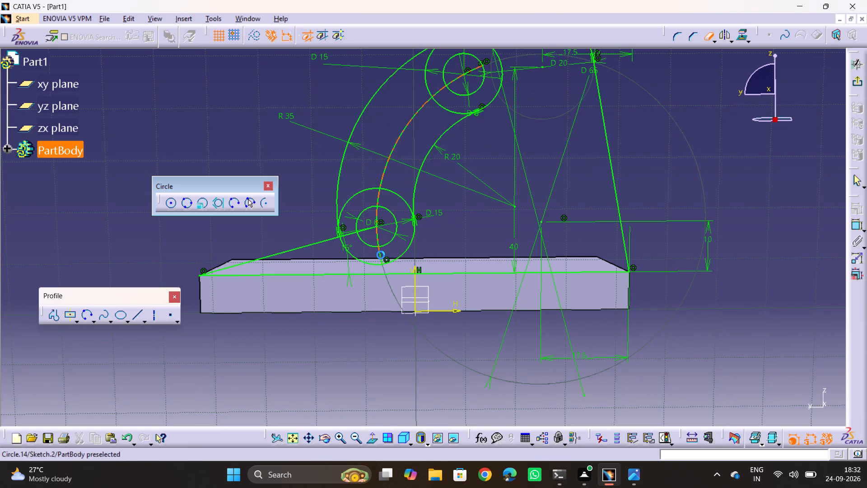
middle_drag(632, 149, 657, 261)
key(Escape)
key(Escape)
key(Escape)
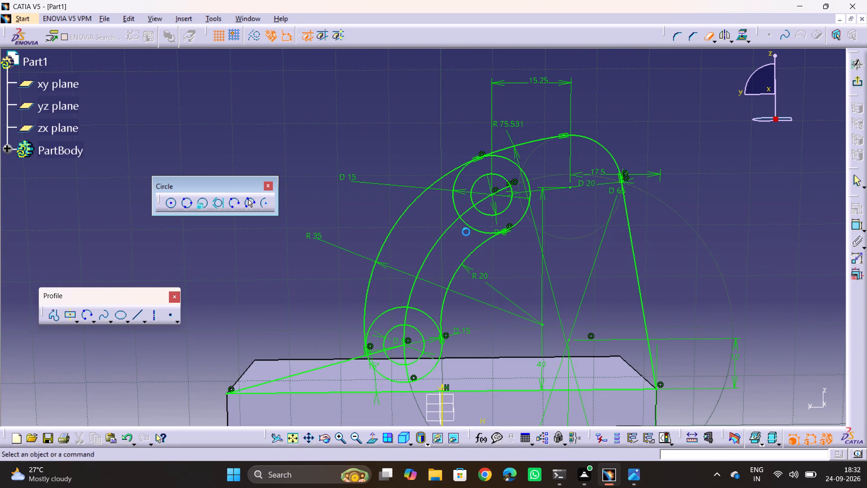
key(Escape)
Convert the slot's centre arc to a construction element.
click(432, 249)
click(254, 33)
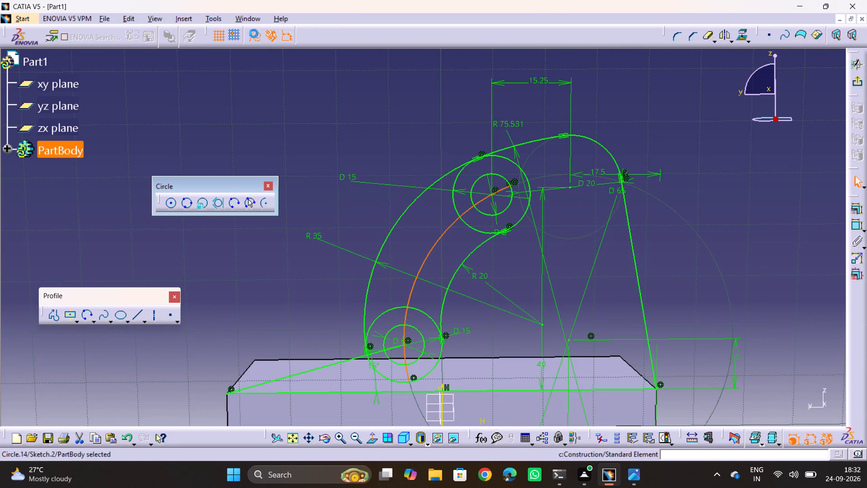
click(304, 135)
key(Escape)
key(Escape)
key(Escape)
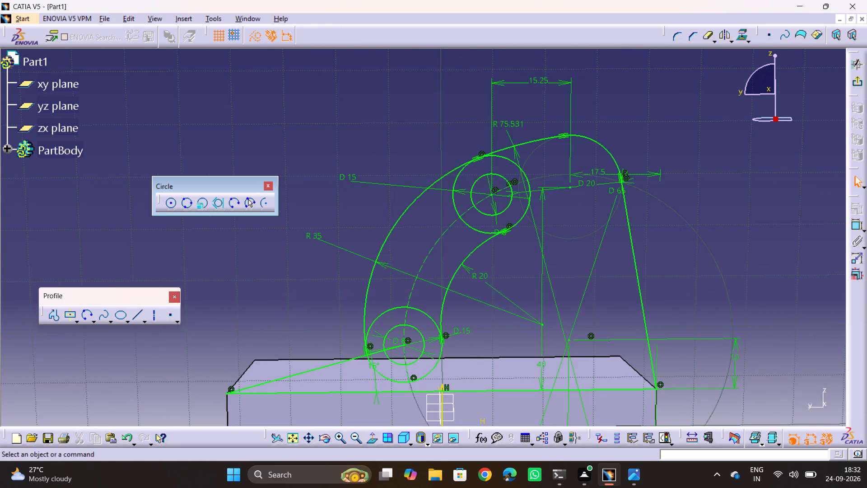
Compare the upright plate's sketch with the curved slot in reference drawing 17.jpg.
middle_drag(554, 251, 508, 220)
drag(548, 252, 496, 244)
drag(492, 240, 482, 233)
click(471, 227)
drag(475, 228, 508, 221)
click(508, 220)
key(alt+Tab)
key(alt+Tab)
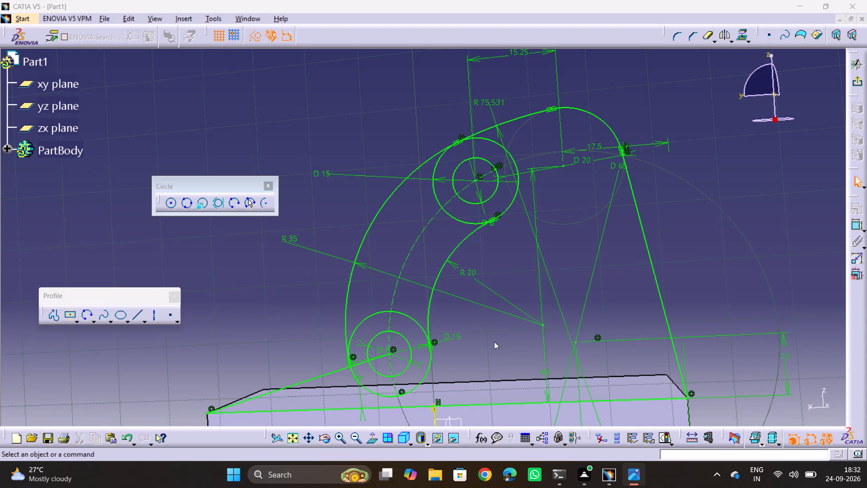
middle_drag(491, 318, 494, 278)
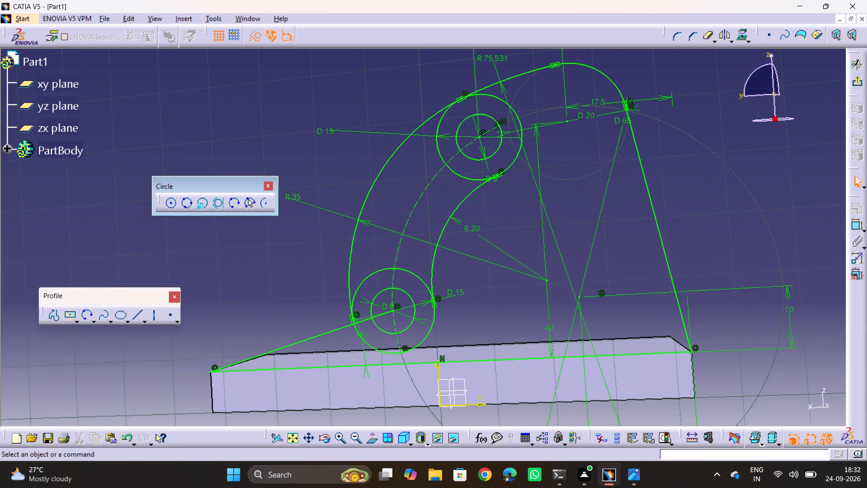
key(alt+Tab)
key(alt+Tab)
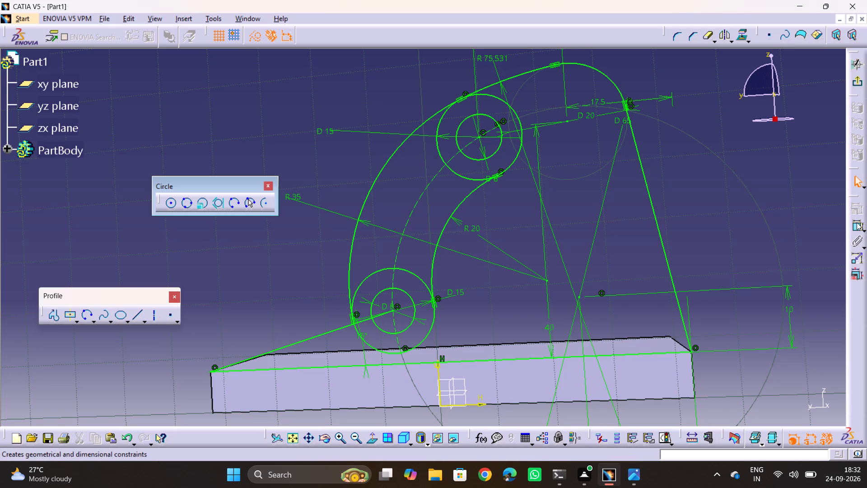
Offset the R20 inner arc 3.5 mm towards the slot's centre arc, meeting the 8 mm circles.
click(730, 43)
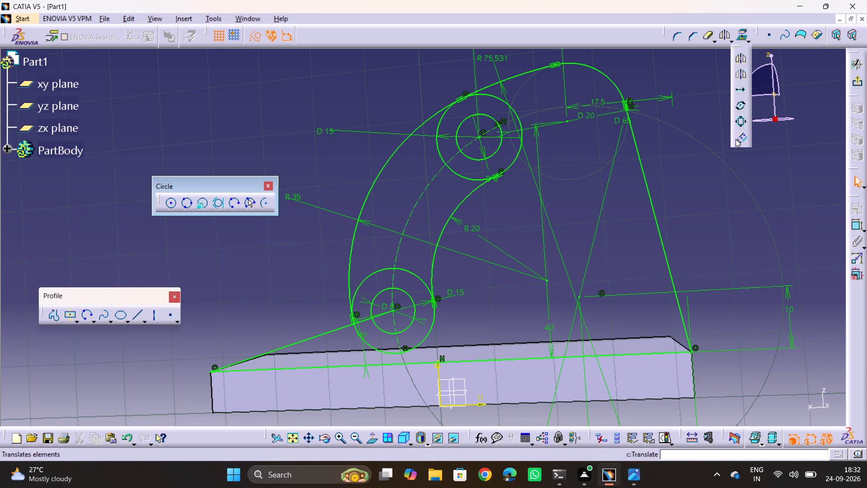
click(736, 139)
click(462, 200)
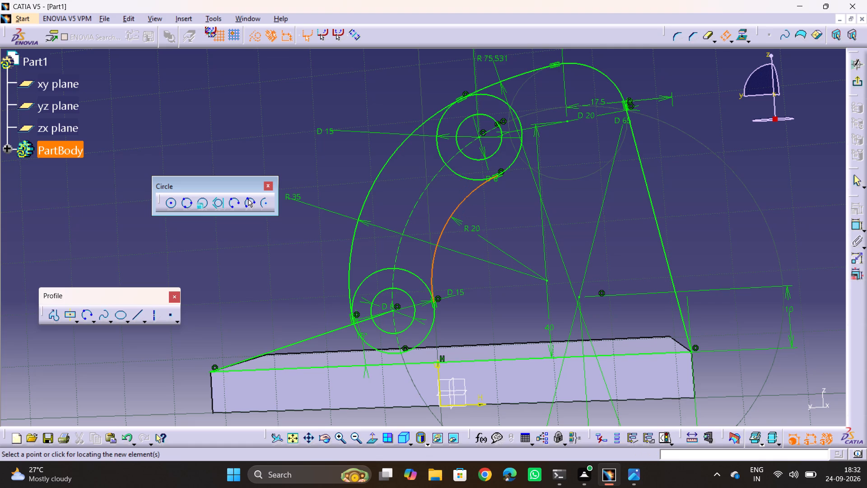
click(489, 159)
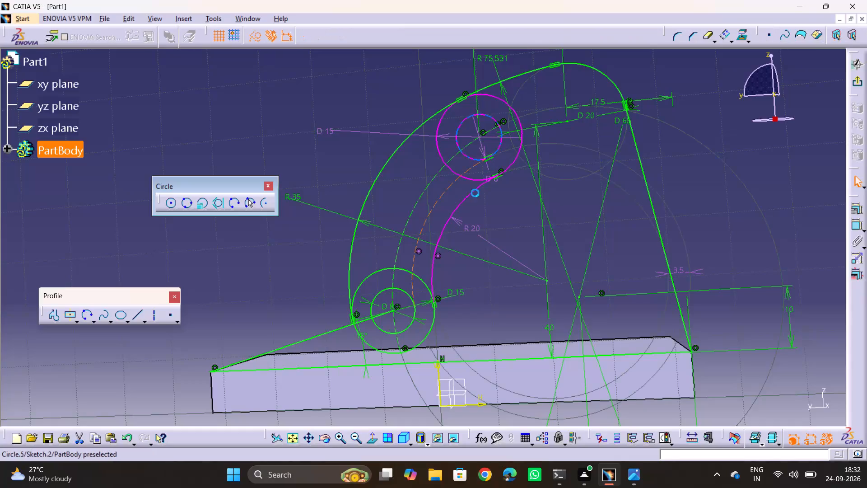
click(504, 308)
key(Escape)
key(Escape)
key(Escape)
key(Escape)
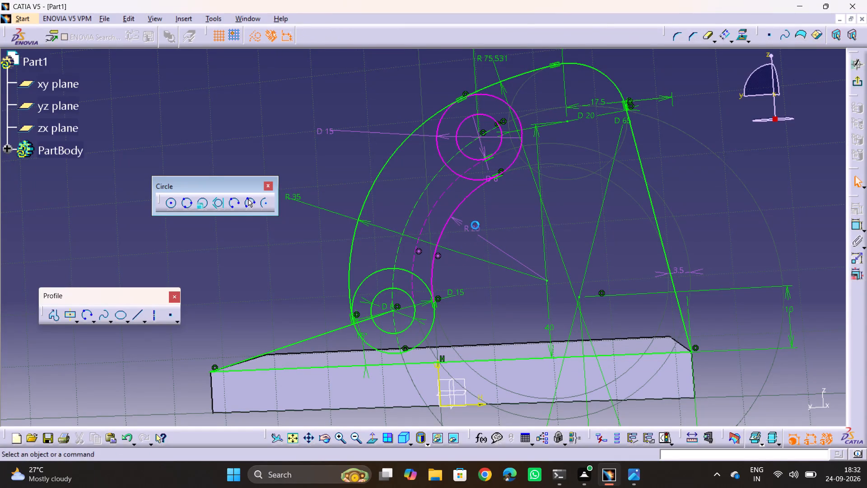
Delete the inner arc's R20 radius dimension and the 3.5 mm offset dimension.
click(475, 229)
key(Delete)
key(Escape)
key(Escape)
click(682, 271)
key(Delete)
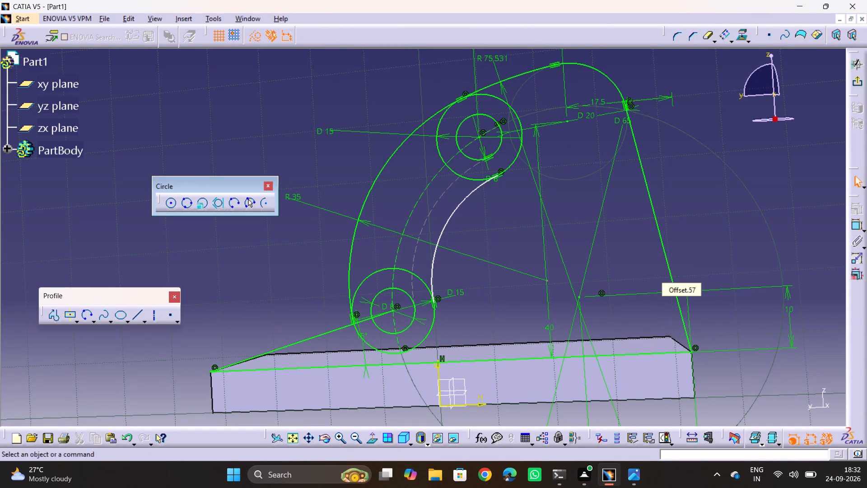
key(Escape)
key(Escape)
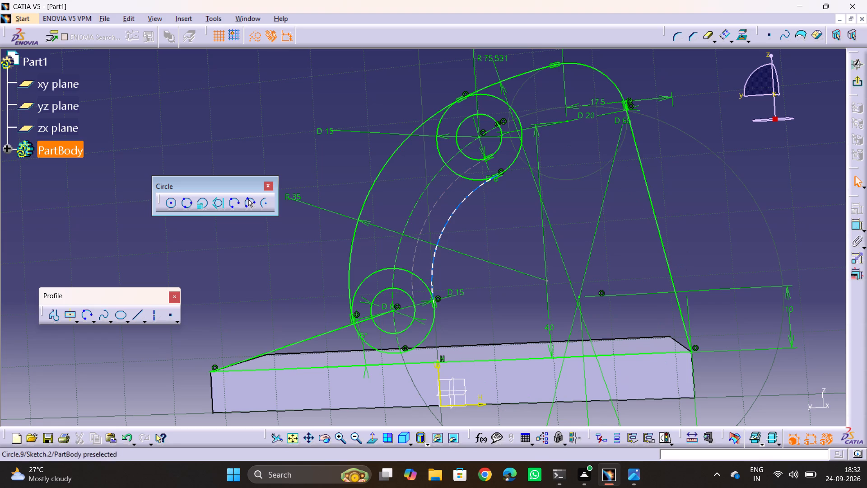
Convert the offset inner arc from a construction to a standard element.
click(255, 36)
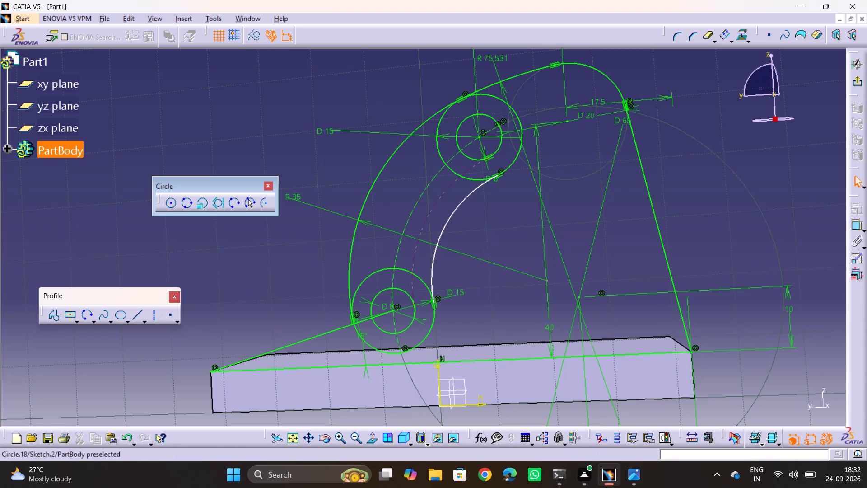
click(431, 214)
click(258, 38)
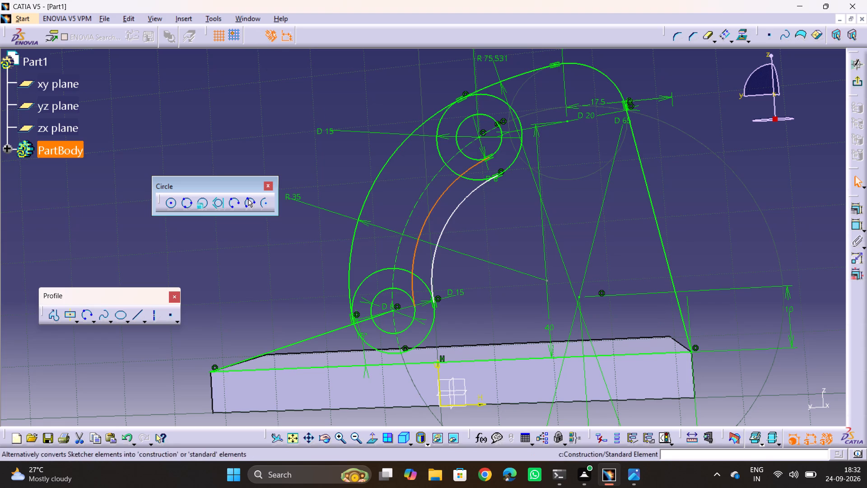
click(269, 137)
key(Escape)
key(Escape)
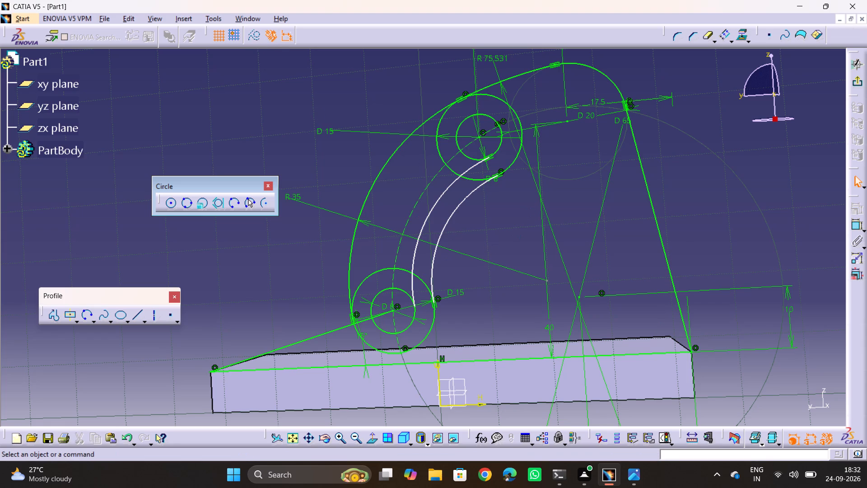
Constrain the offset inner arc tangent to the lower 8 mm circle.
click(414, 291)
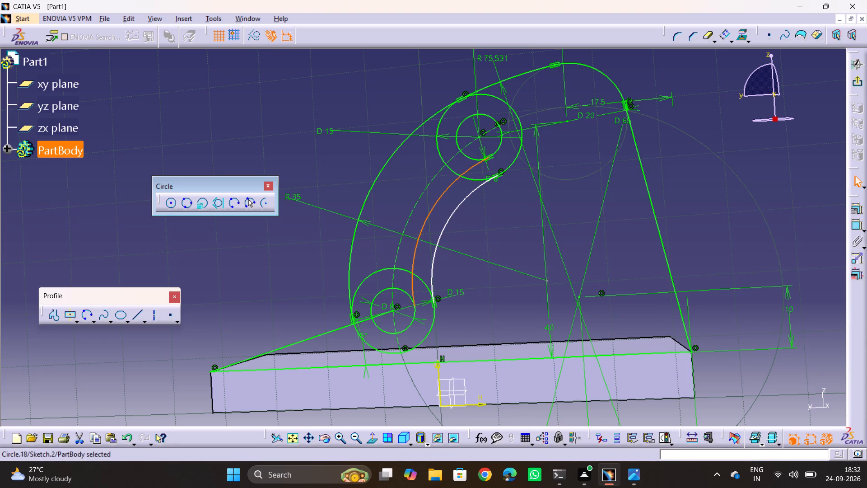
ctrl+click(397, 285)
click(859, 201)
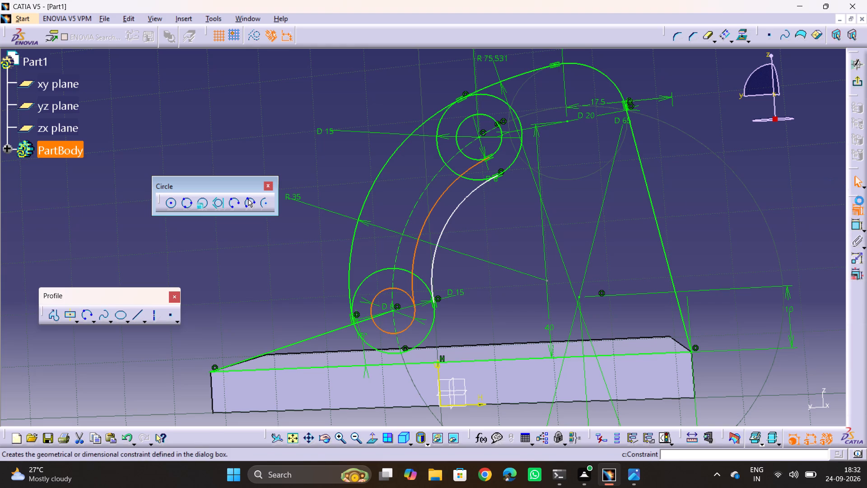
click(224, 145)
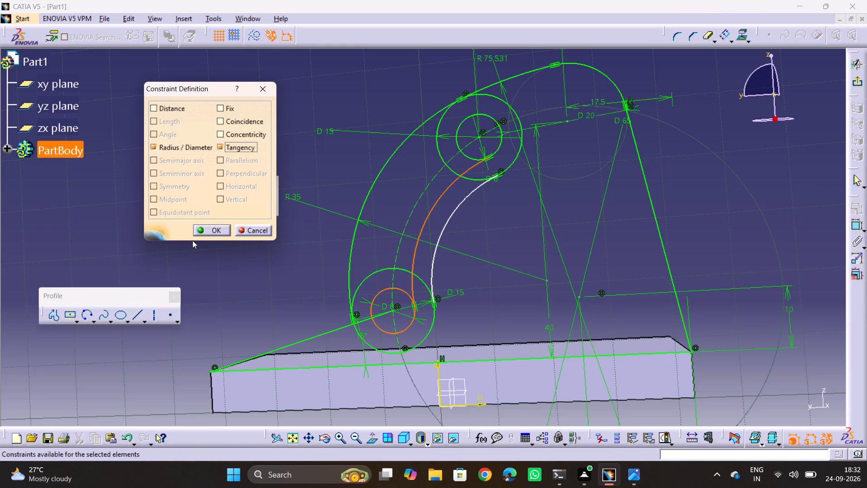
click(210, 231)
click(505, 222)
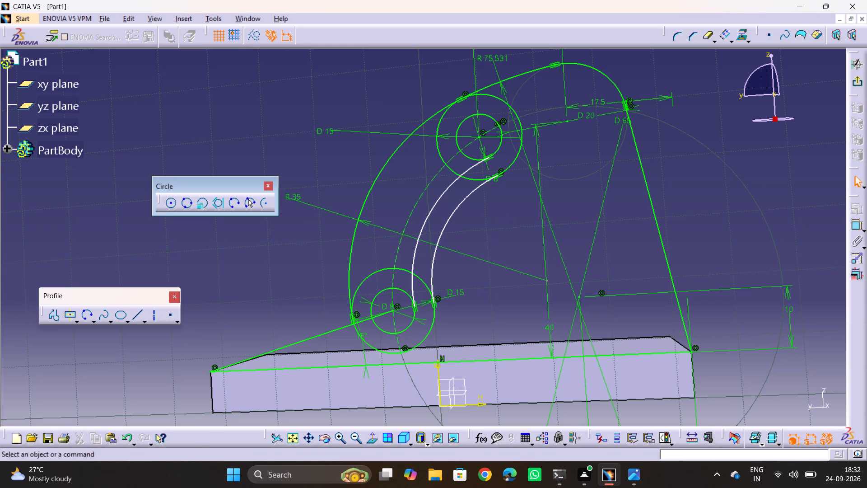
Offset the R35 outer arc 3.5 mm towards the slot's centre arc, meeting the 8 mm circles.
click(722, 38)
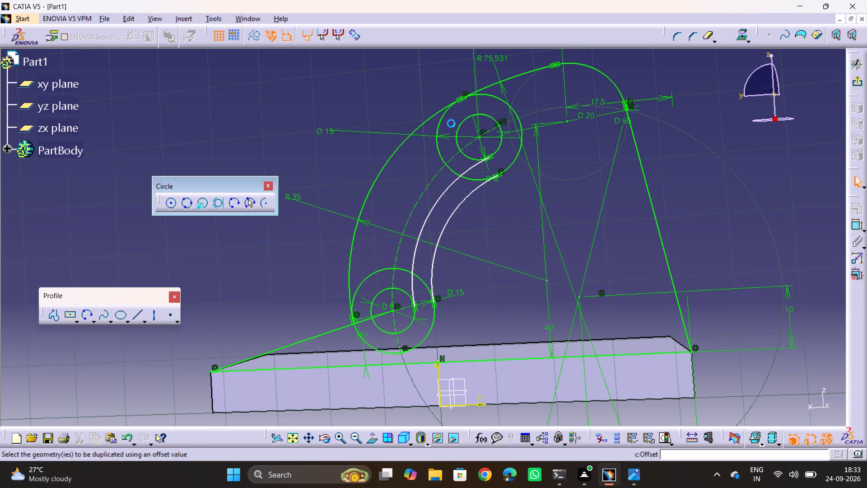
click(402, 146)
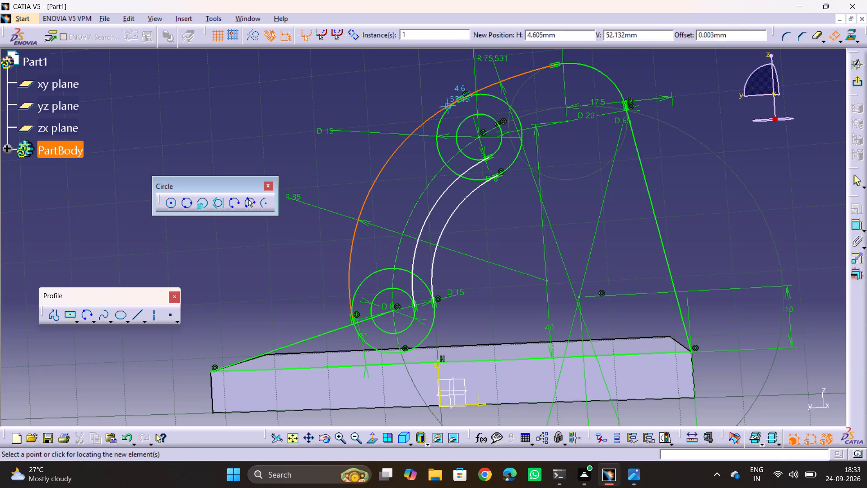
click(467, 120)
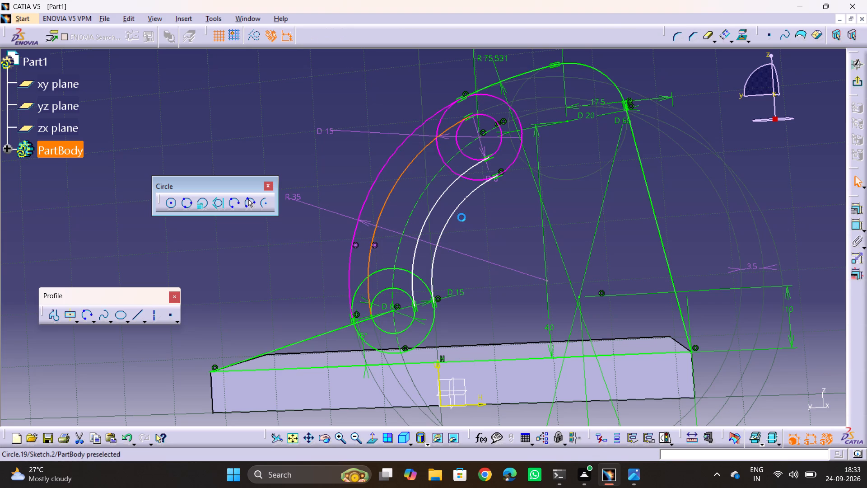
click(311, 143)
key(Escape)
key(Escape)
key(Escape)
key(Escape)
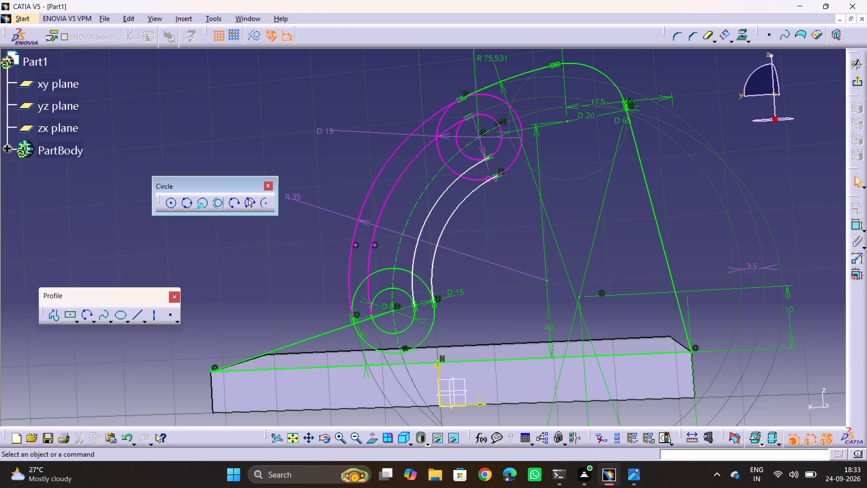
key(Escape)
Delete the upper outer circle's 15 mm diameter dimension.
click(314, 163)
key(Escape)
click(332, 132)
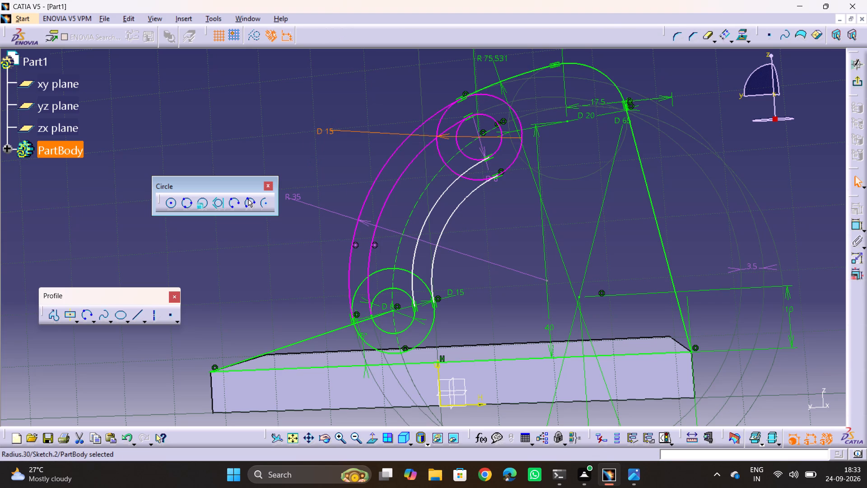
key(Delete)
middle_drag(732, 195, 727, 176)
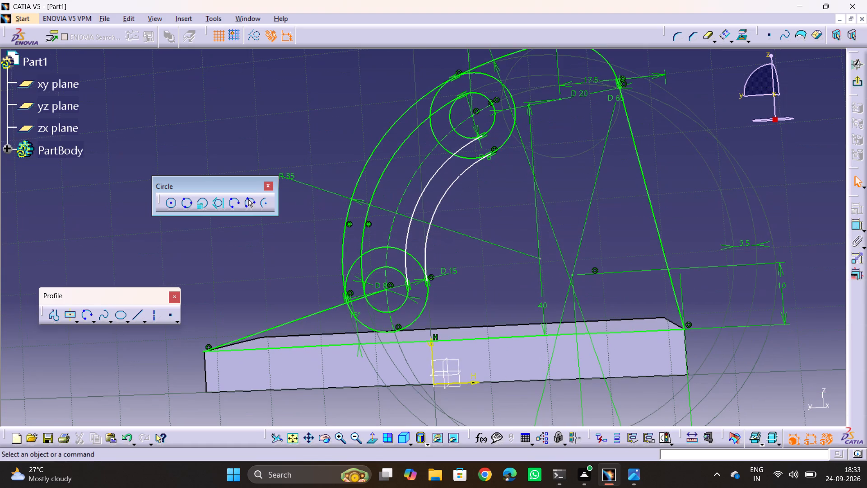
key(Escape)
middle_drag(518, 184, 592, 161)
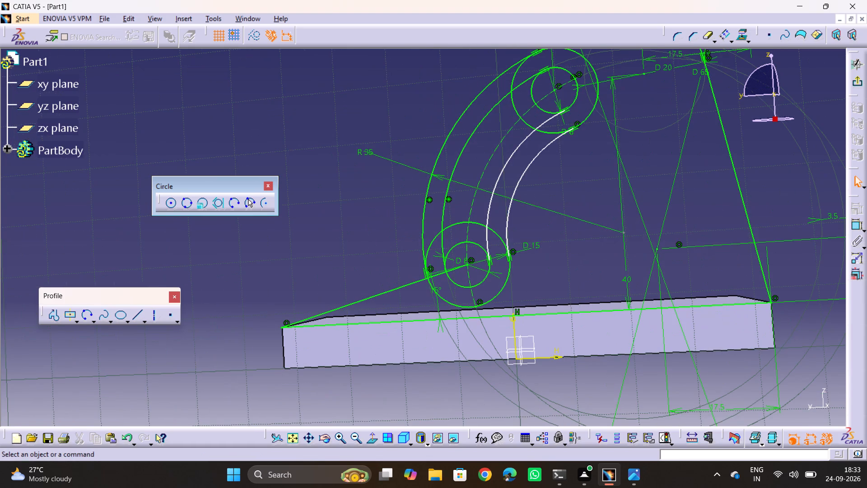
Quick Trim both upper circles' portions lying between the curved slot's side arcs, leaving only the rounded upper ends.
double_click(709, 33)
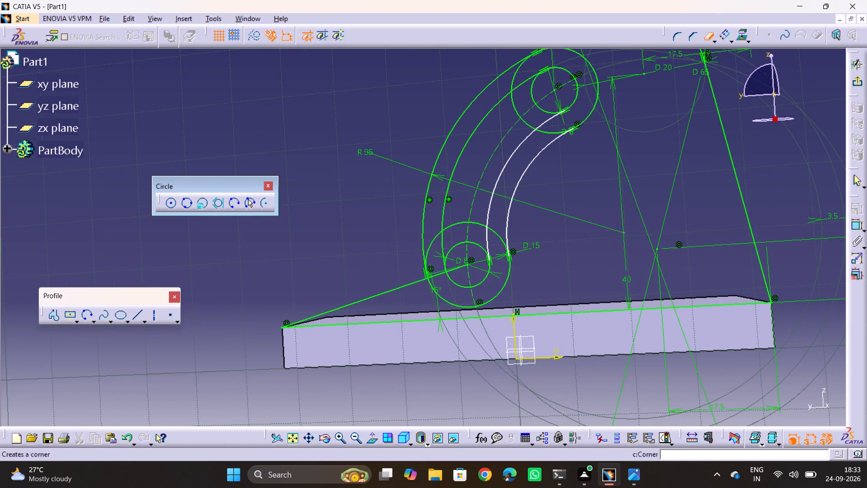
click(541, 109)
click(527, 123)
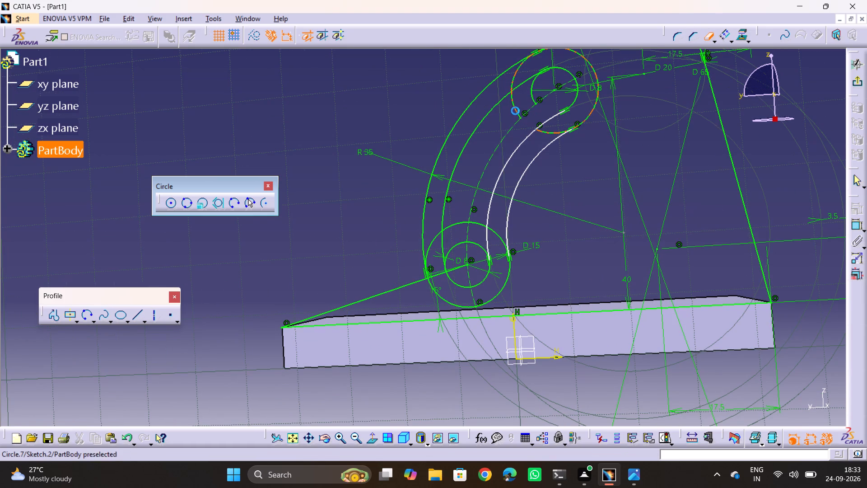
click(515, 111)
click(533, 94)
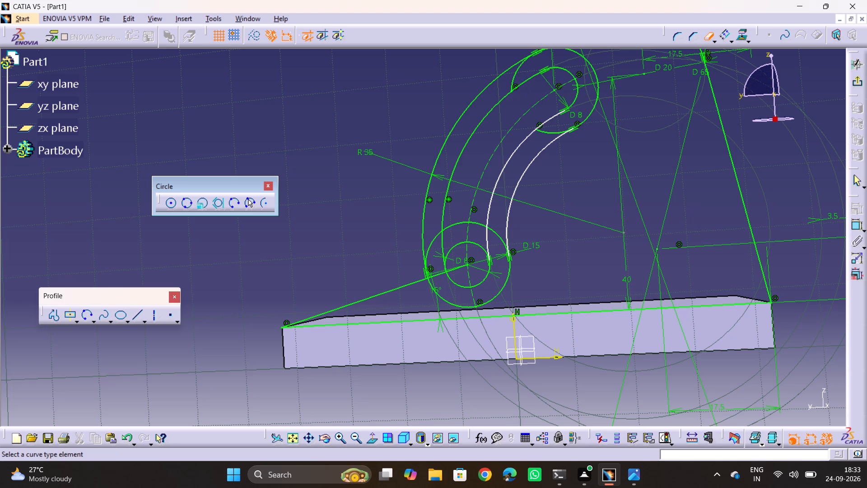
click(511, 78)
click(545, 132)
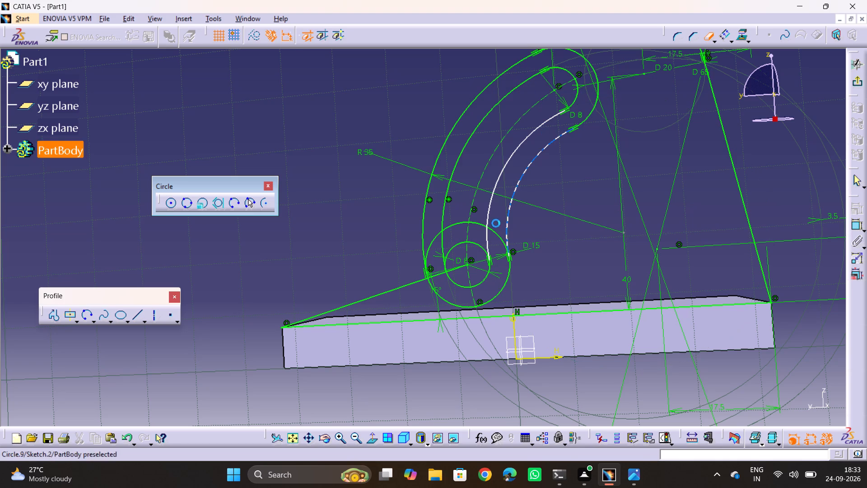
Trim both lower circles' portions lying between the slot's side arcs, leaving only the rounded lower ends.
click(500, 233)
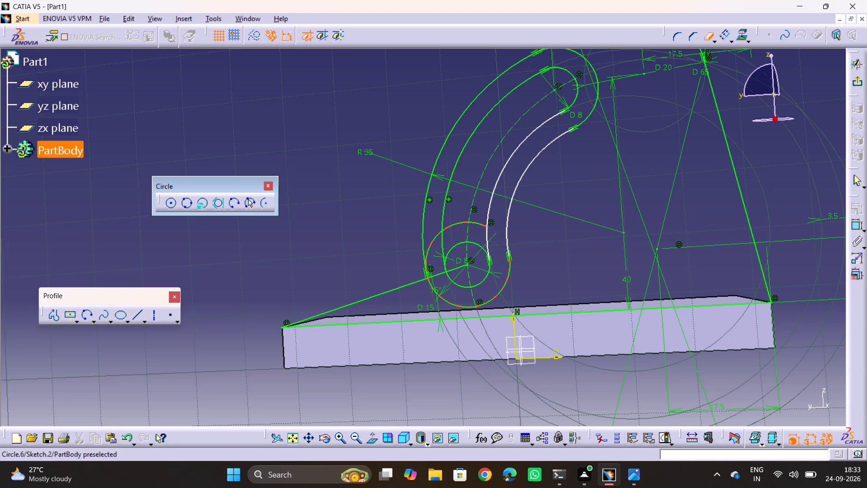
click(474, 221)
click(450, 225)
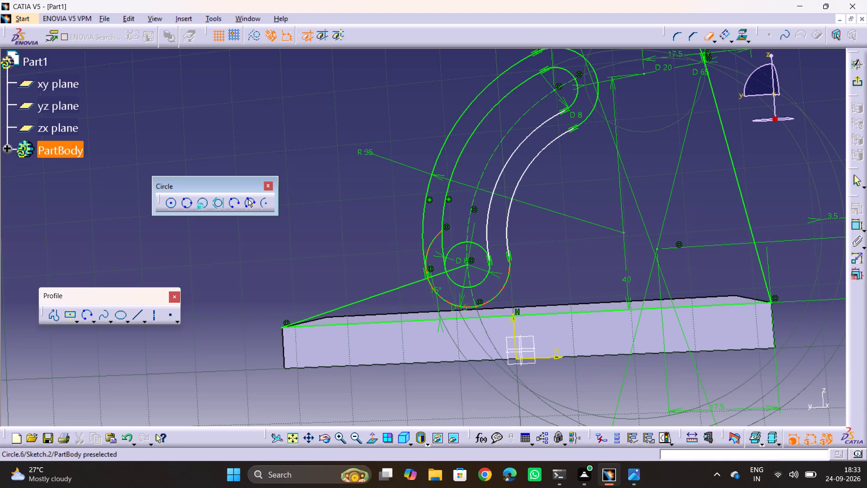
click(432, 243)
click(458, 244)
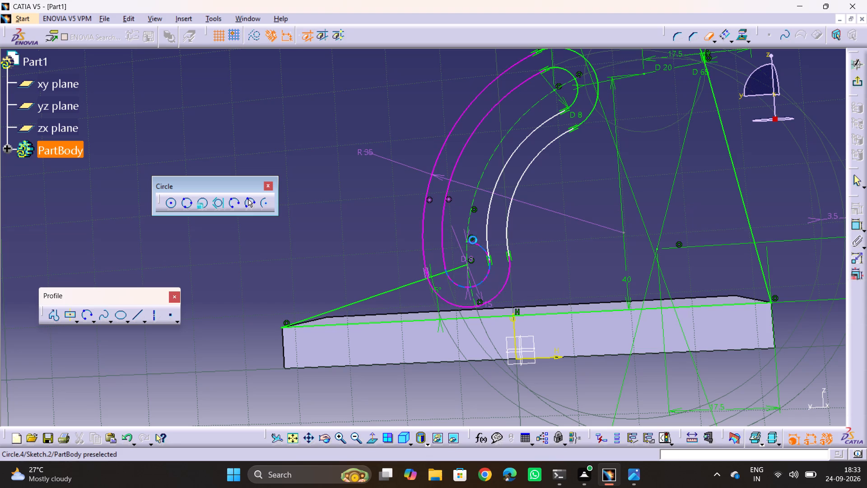
click(479, 245)
key(Escape)
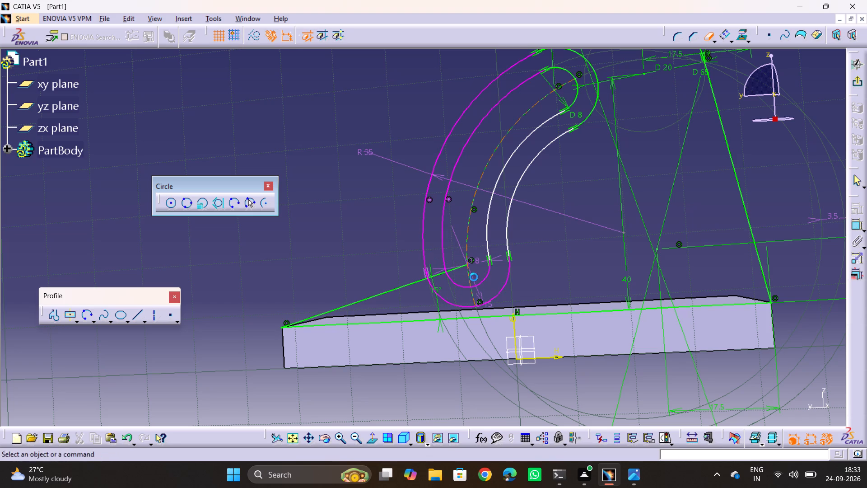
key(Escape)
key(Escape)
Delete the 8 mm diameter dimension of the slot's lower inner end arc.
click(481, 263)
key(Delete)
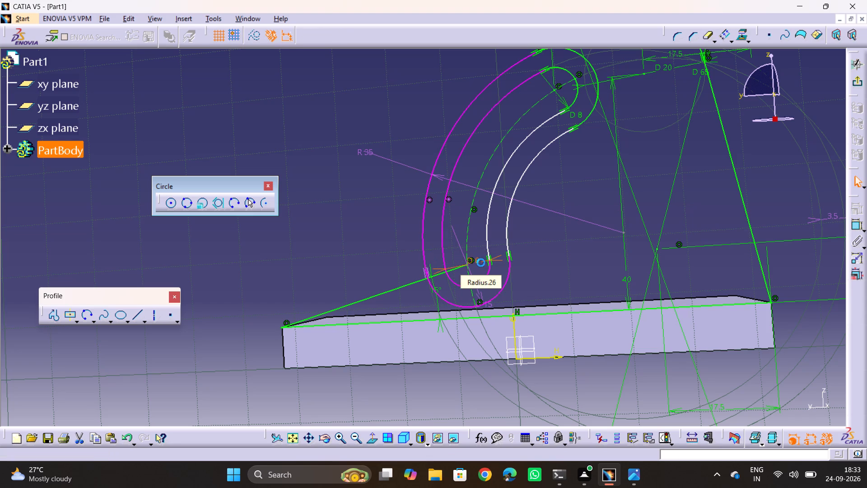
Dimension the radii of the two arcs on the slot's concave side.
click(858, 229)
click(535, 156)
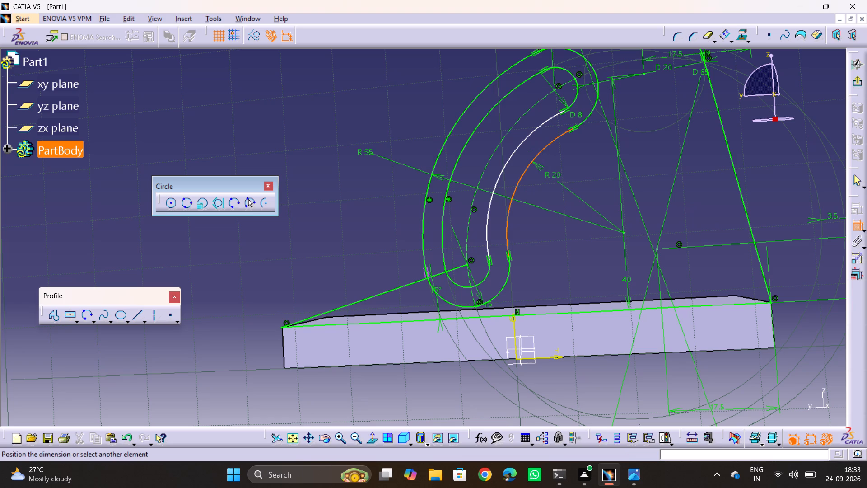
click(558, 187)
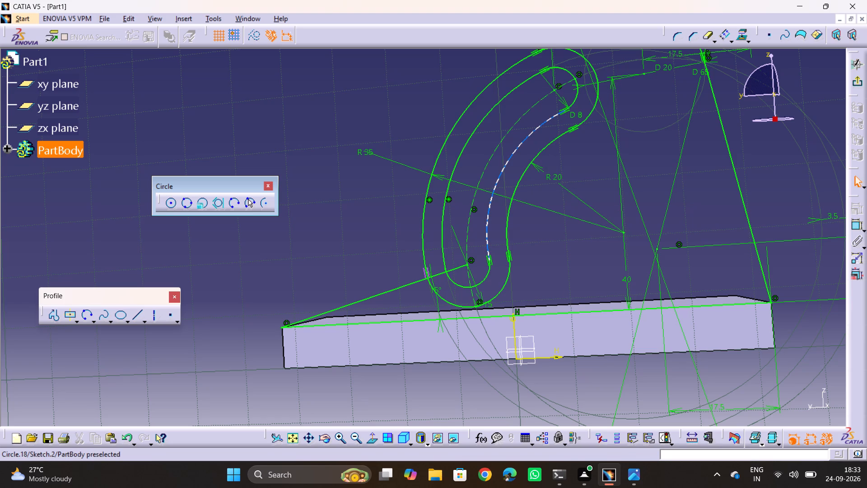
click(503, 174)
click(855, 225)
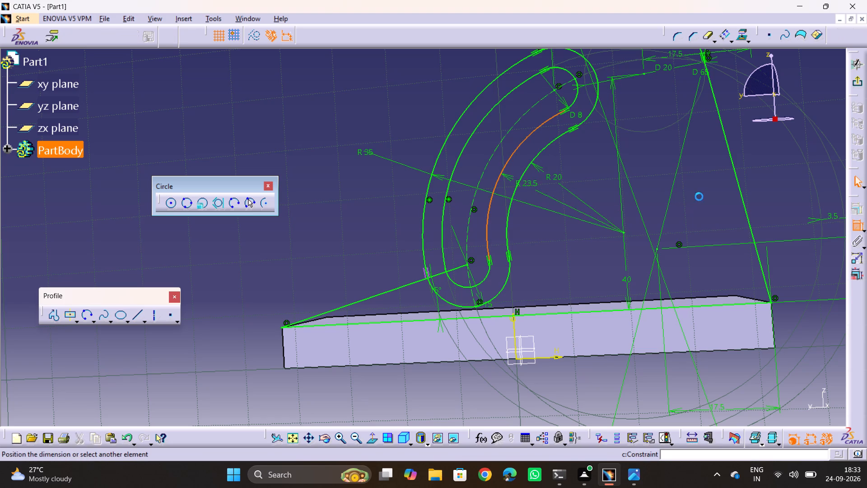
click(550, 198)
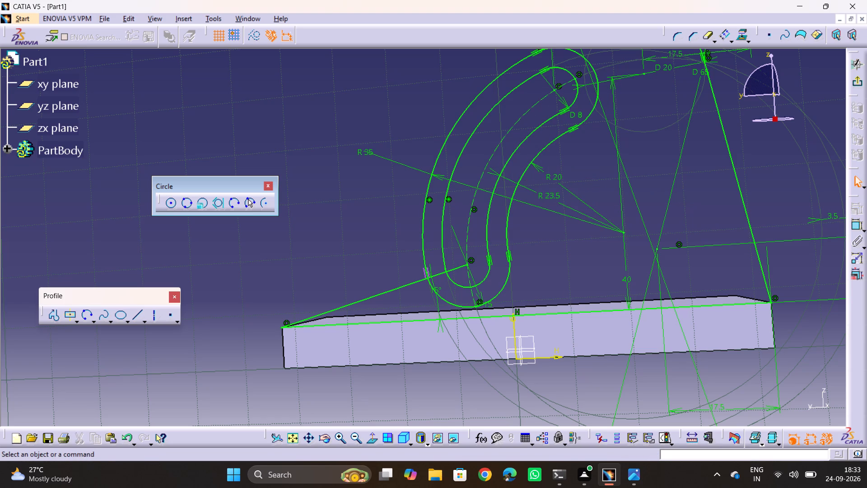
click(284, 131)
key(grave)
key(Escape)
key(Escape)
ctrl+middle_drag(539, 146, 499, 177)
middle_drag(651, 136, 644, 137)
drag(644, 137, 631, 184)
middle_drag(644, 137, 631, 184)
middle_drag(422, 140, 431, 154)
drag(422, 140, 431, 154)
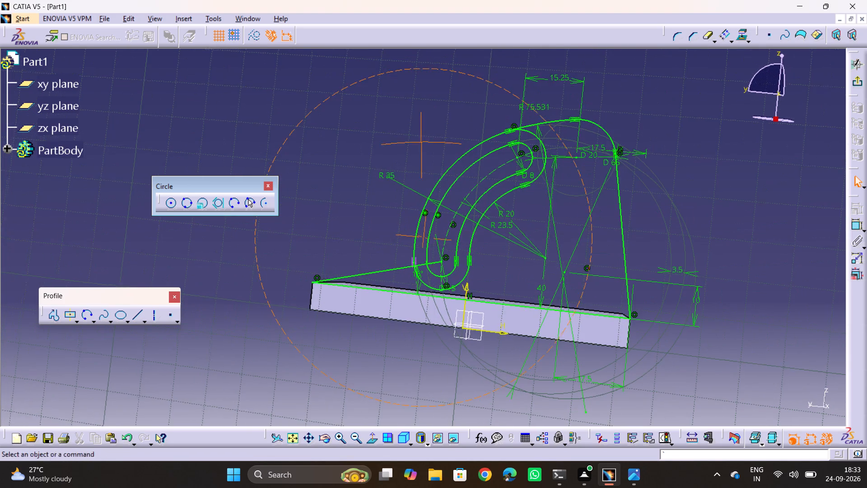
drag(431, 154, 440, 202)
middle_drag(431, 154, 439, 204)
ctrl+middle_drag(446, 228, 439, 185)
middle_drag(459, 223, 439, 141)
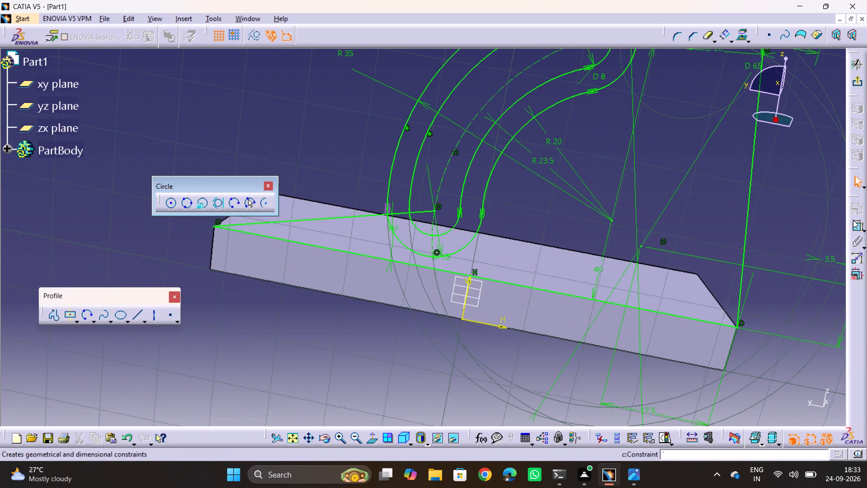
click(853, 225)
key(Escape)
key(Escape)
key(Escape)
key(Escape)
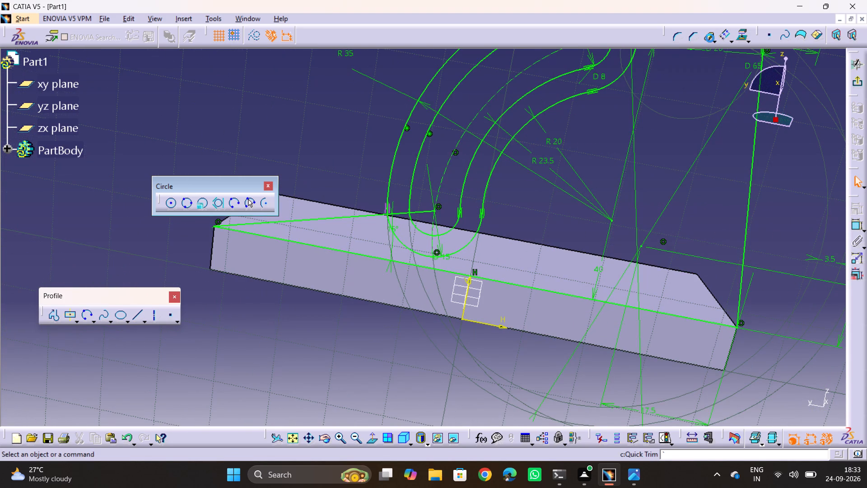
Trim away the 15° line's pieces inside the slot's lower end, so the line stops at the outer side arc.
click(708, 35)
click(394, 216)
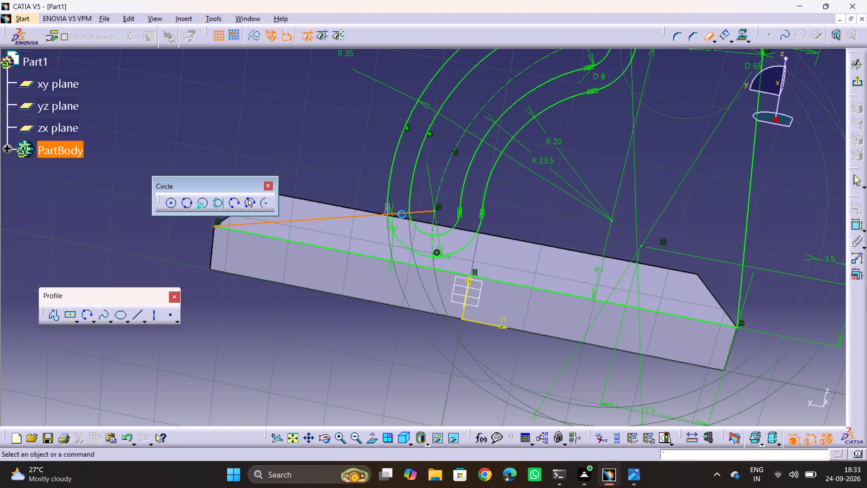
click(418, 212)
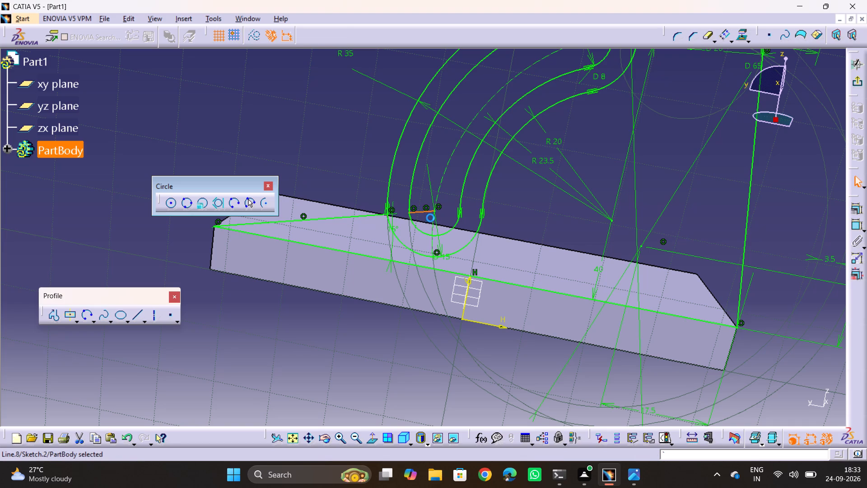
click(423, 213)
click(703, 38)
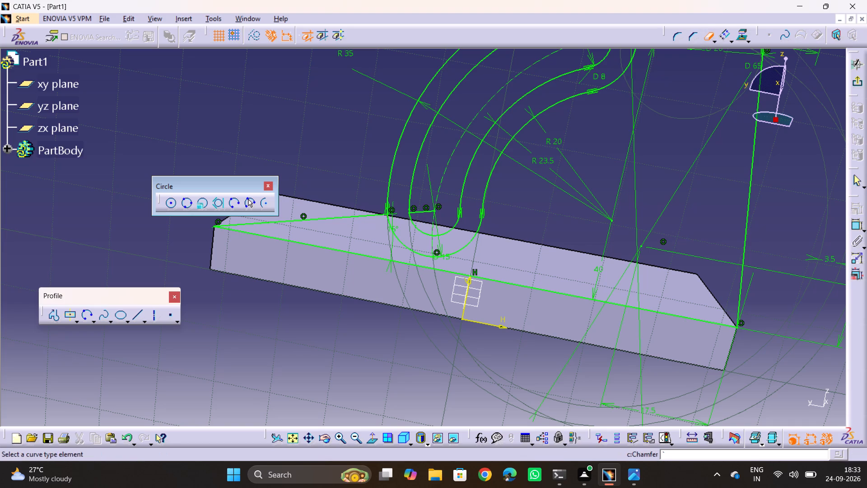
click(427, 211)
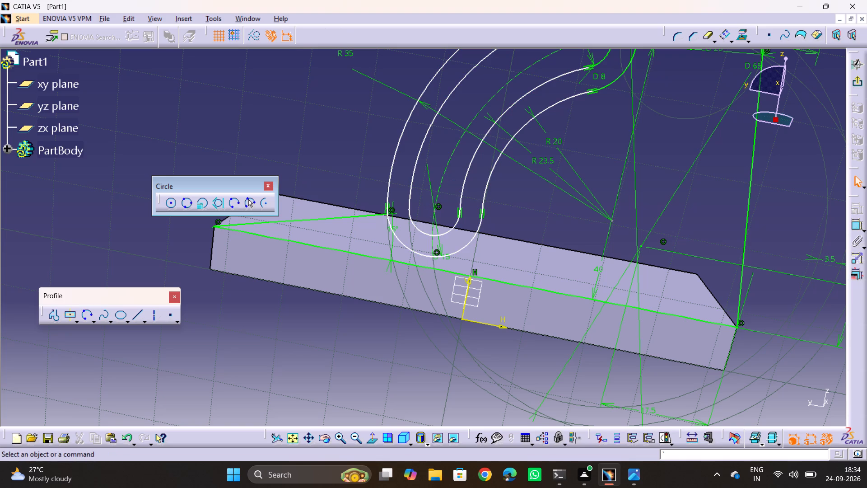
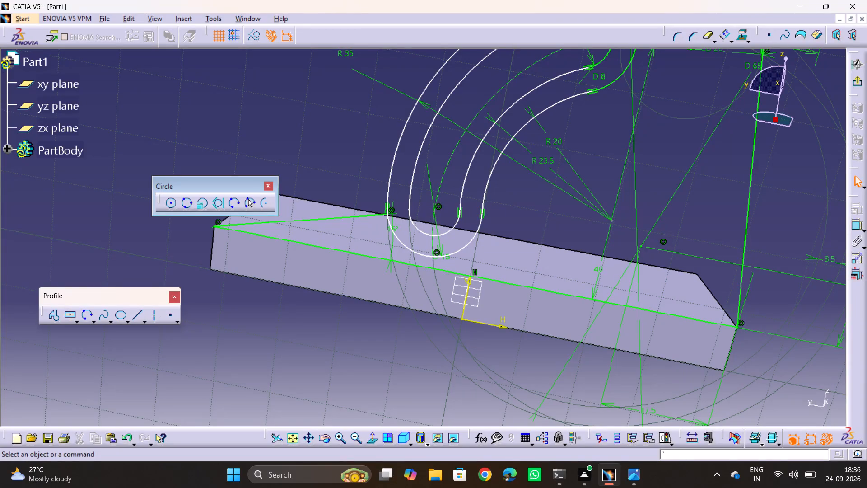
Leave the sketch, examine the slot outlines against the base plate in 3D, and reopen the sketch.
click(852, 81)
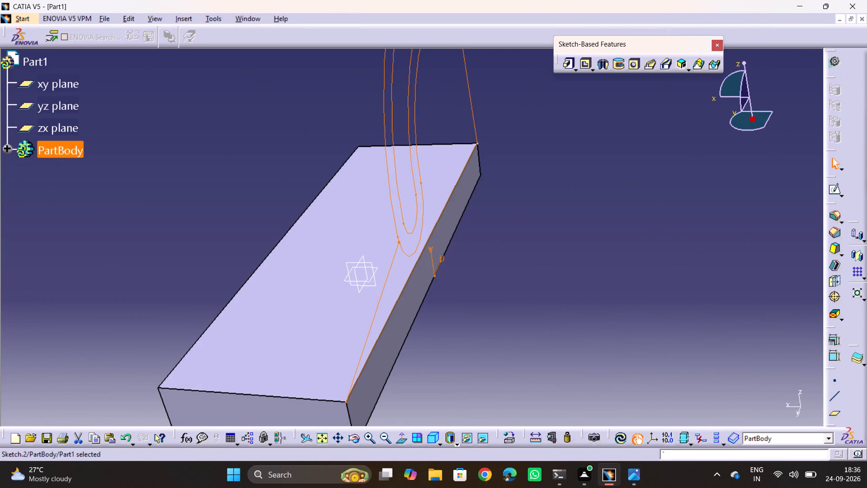
middle_click(520, 222)
click(427, 258)
middle_drag(397, 278, 559, 294)
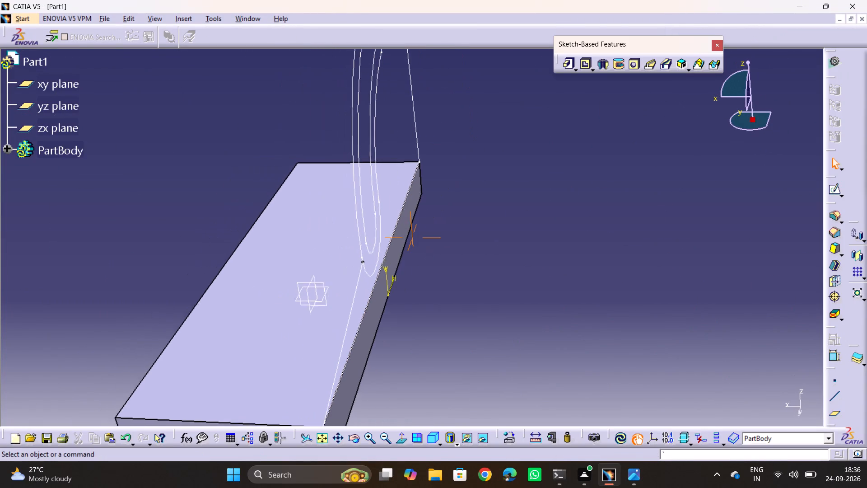
middle_drag(559, 294, 564, 296)
scroll(472, 292, down, 2)
middle_drag(472, 292, 405, 272)
drag(472, 292, 405, 271)
middle_drag(494, 300, 488, 300)
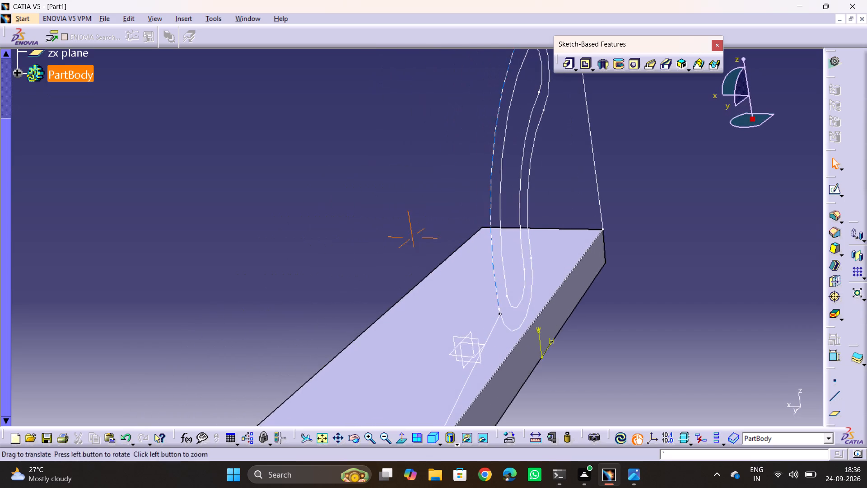
middle_drag(488, 300, 355, 203)
middle_drag(439, 257, 410, 256)
drag(427, 260, 410, 256)
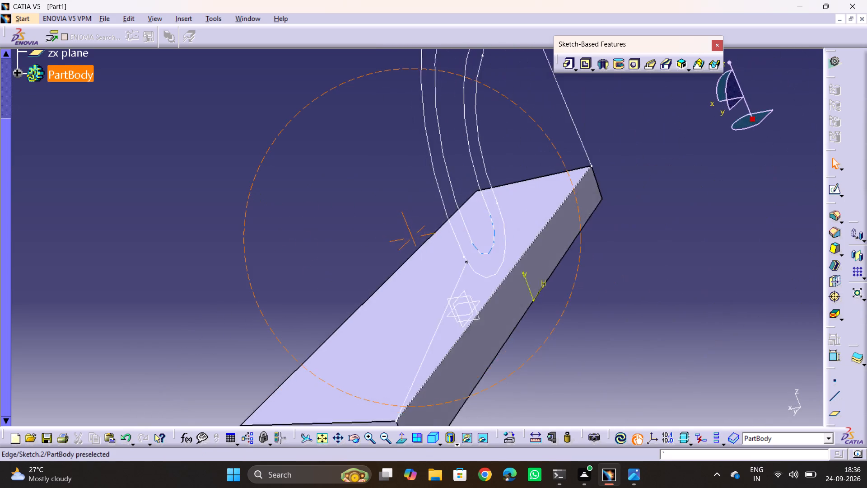
drag(410, 256, 402, 254)
middle_drag(410, 256, 403, 254)
double_click(471, 243)
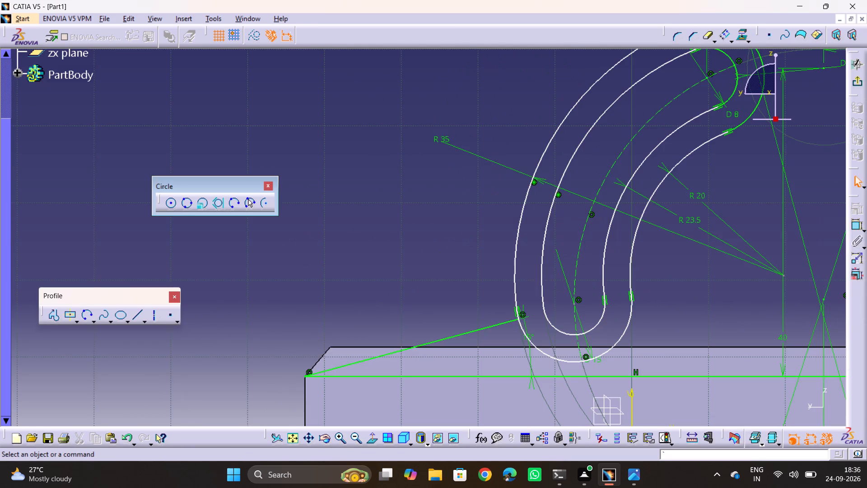
Copy the complete curved slot geometry, including its inner and outer outlines and related dimensions.
middle_drag(597, 300, 449, 263)
ctrl+middle_drag(492, 232, 495, 269)
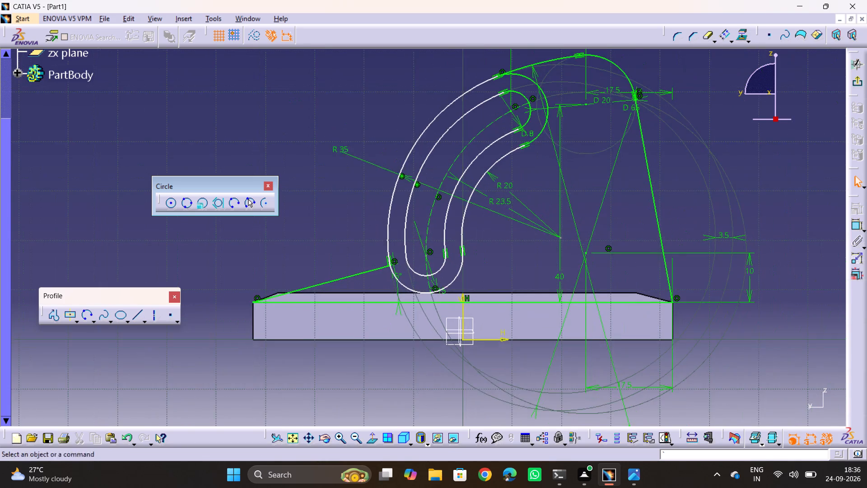
middle_drag(499, 210, 487, 236)
drag(556, 69, 363, 317)
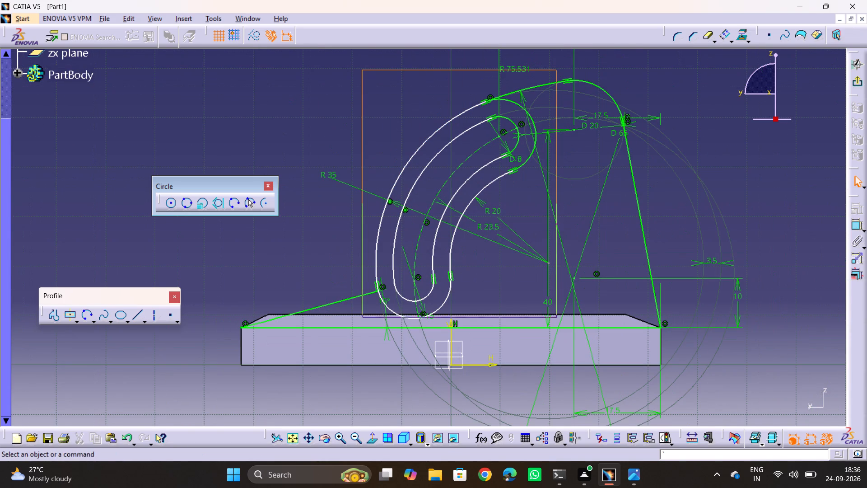
drag(363, 317, 358, 324)
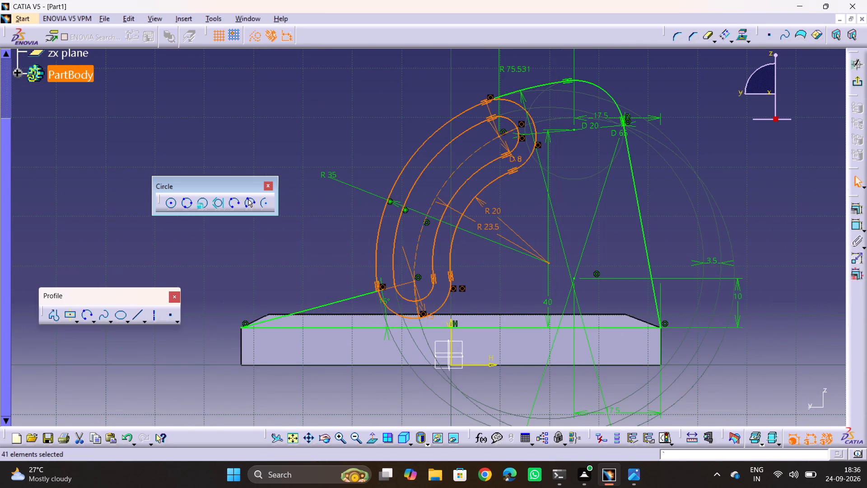
key(ctrl+c)
key(ctrl+c)
key(ctrl+c)
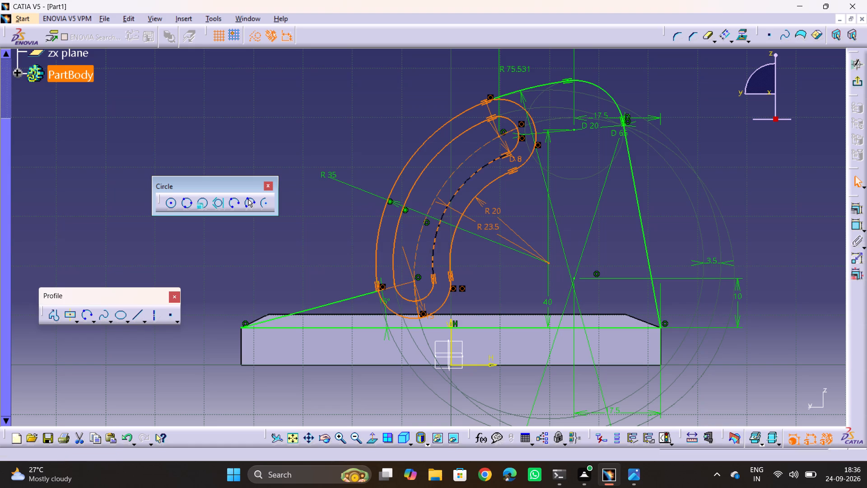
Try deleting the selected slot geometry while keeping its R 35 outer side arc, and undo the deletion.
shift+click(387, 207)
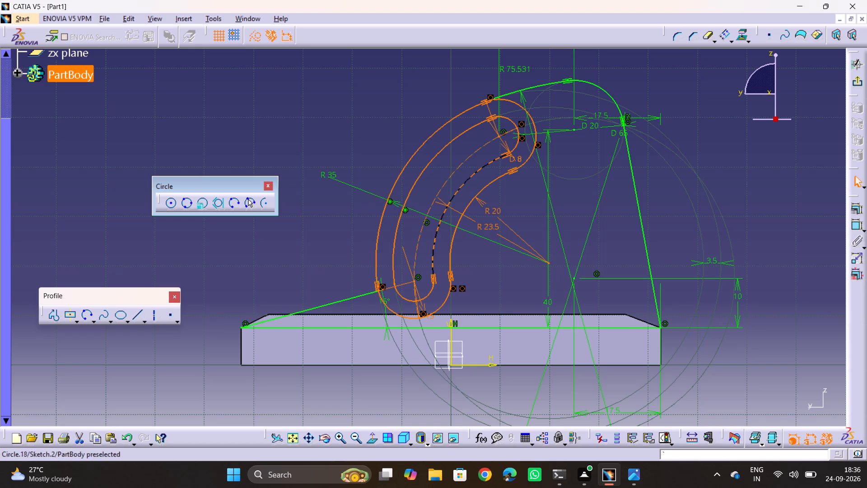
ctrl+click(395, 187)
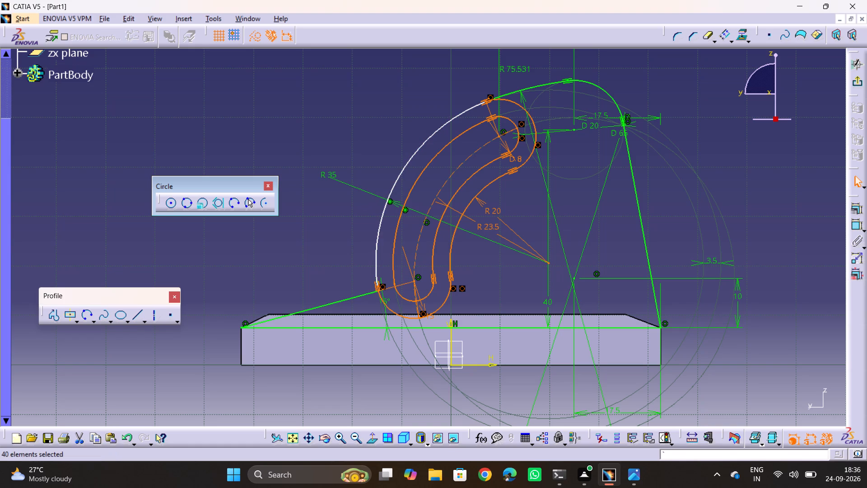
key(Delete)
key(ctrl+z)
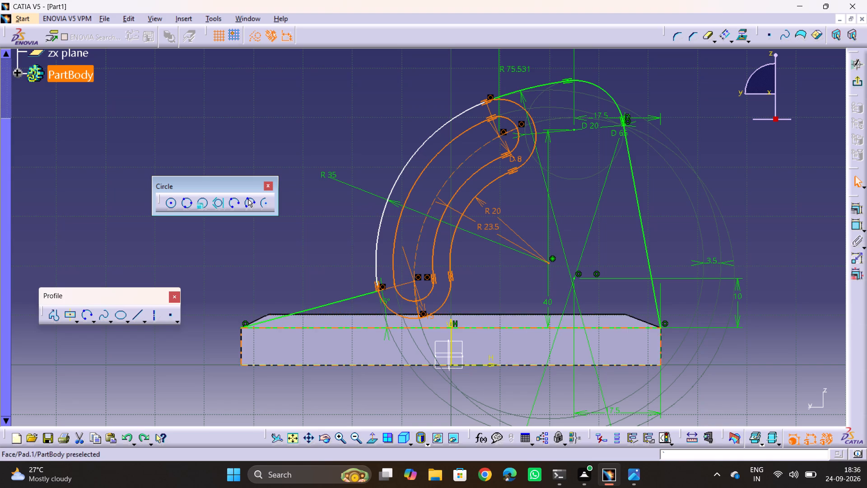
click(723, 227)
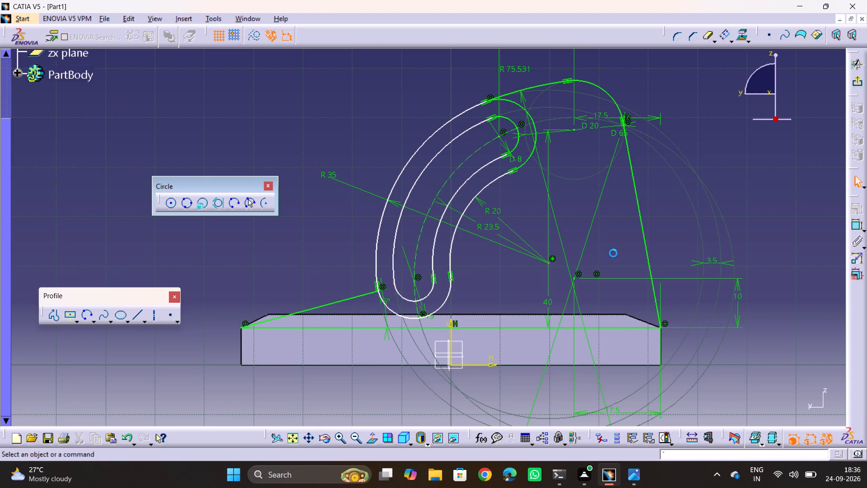
Delete the slot's upper and lower end arcs, both inner side arcs and the R 20 arc, keeping the R 35 outer arc.
click(402, 316)
ctrl+click(409, 298)
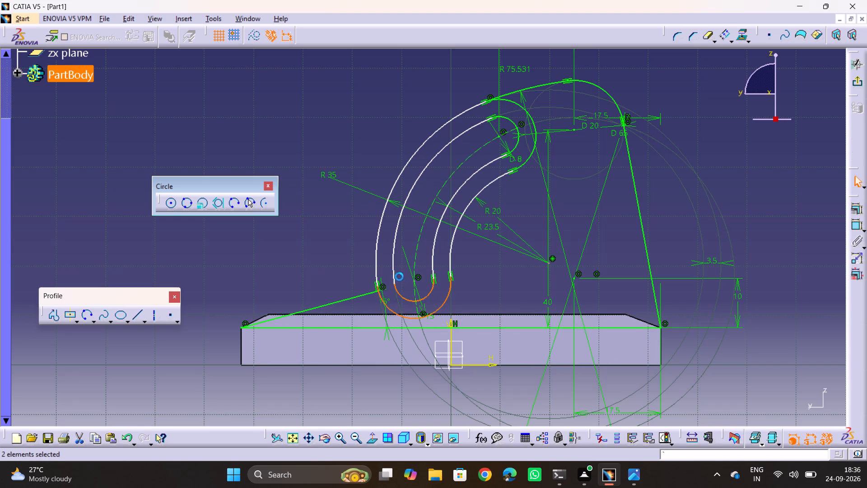
ctrl+click(396, 269)
ctrl+click(394, 253)
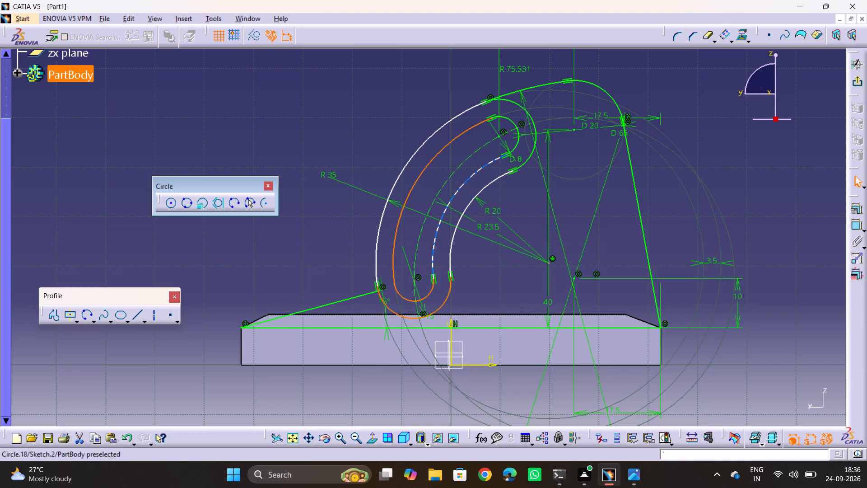
ctrl+click(433, 255)
key(Delete)
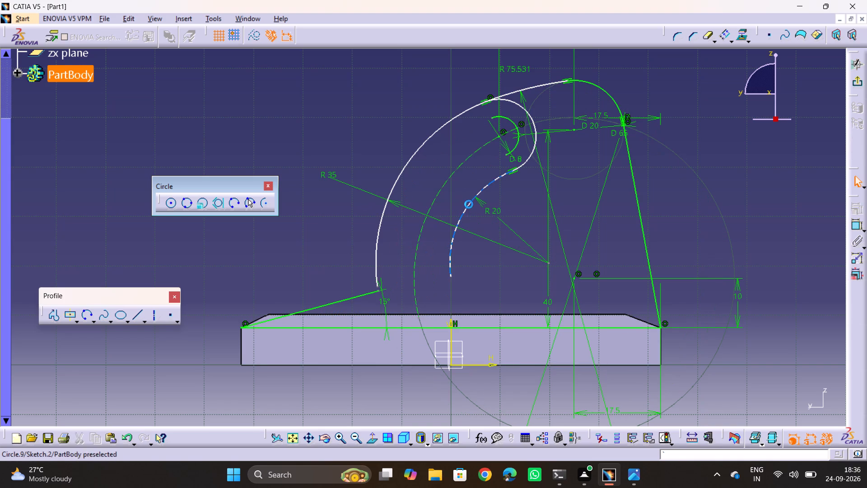
click(469, 204)
key(Delete)
click(529, 163)
click(526, 157)
key(Delete)
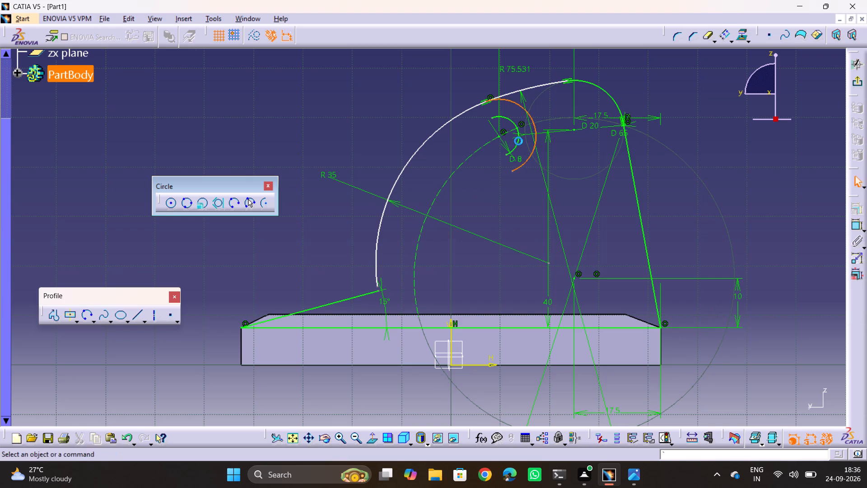
click(516, 144)
key(Delete)
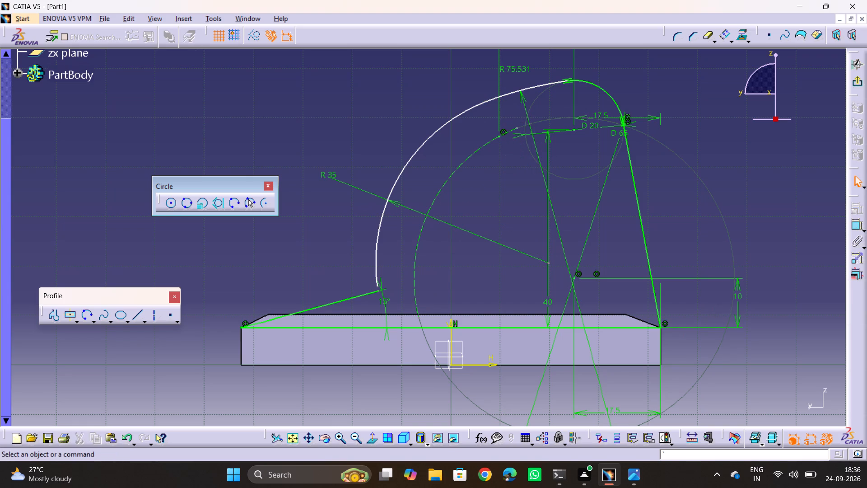
Make the lower endpoint of the R 35 arc coincident with the upper endpoint of the 15° line.
ctrl+middle_drag(386, 276, 387, 238)
middle_drag(366, 314, 400, 269)
ctrl+middle_drag(398, 264, 408, 205)
middle_drag(381, 253, 427, 209)
click(387, 261)
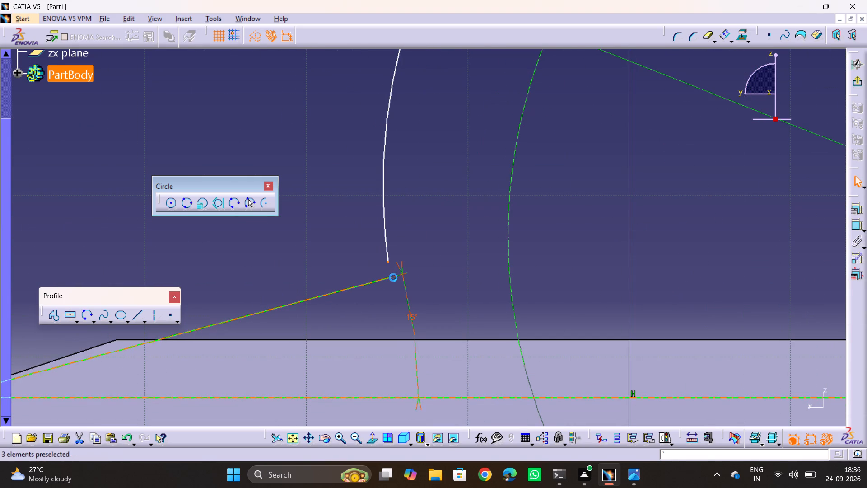
ctrl+click(392, 277)
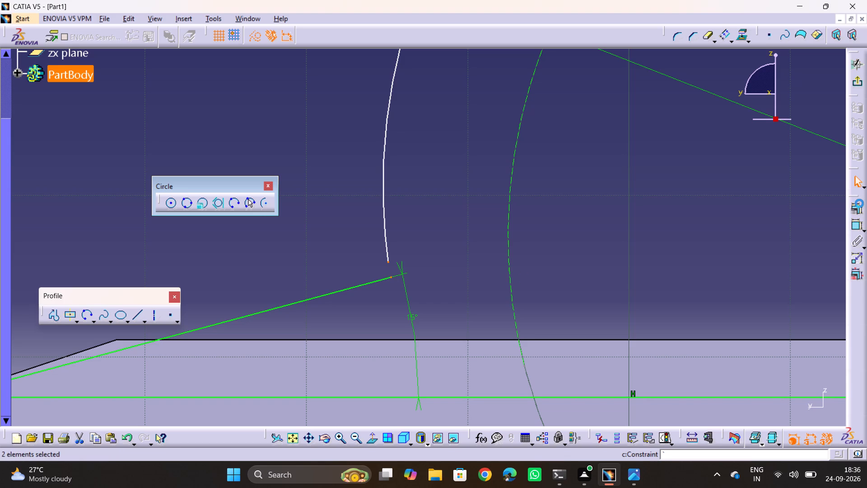
click(861, 210)
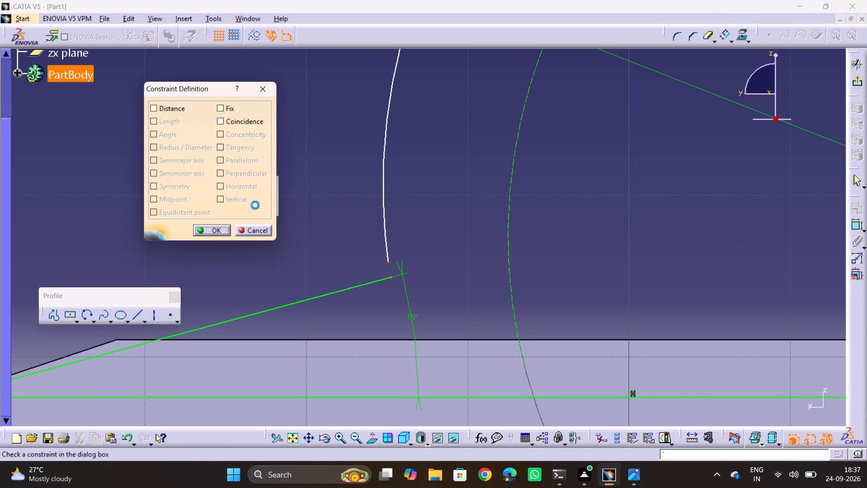
double_click(244, 122)
click(213, 229)
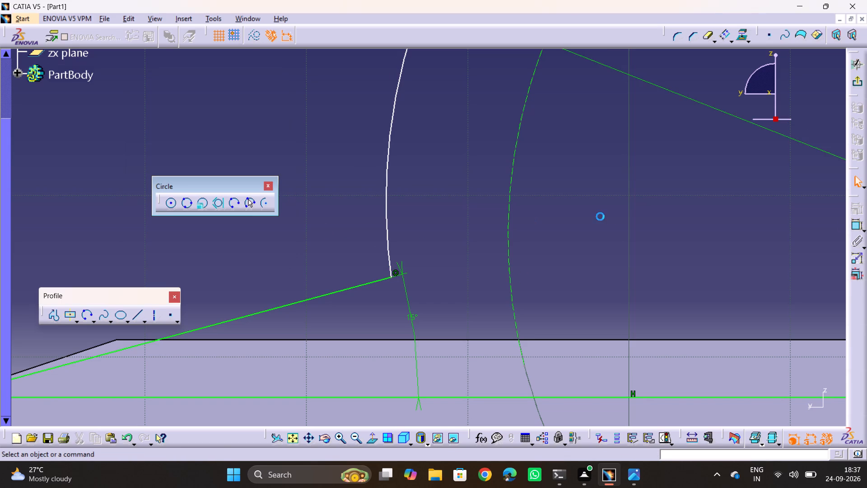
Constrain the R 35 arc tangent to the R 75.531 arc at the top of the plate profile.
middle_drag(602, 216, 600, 286)
ctrl+middle_drag(552, 166, 564, 255)
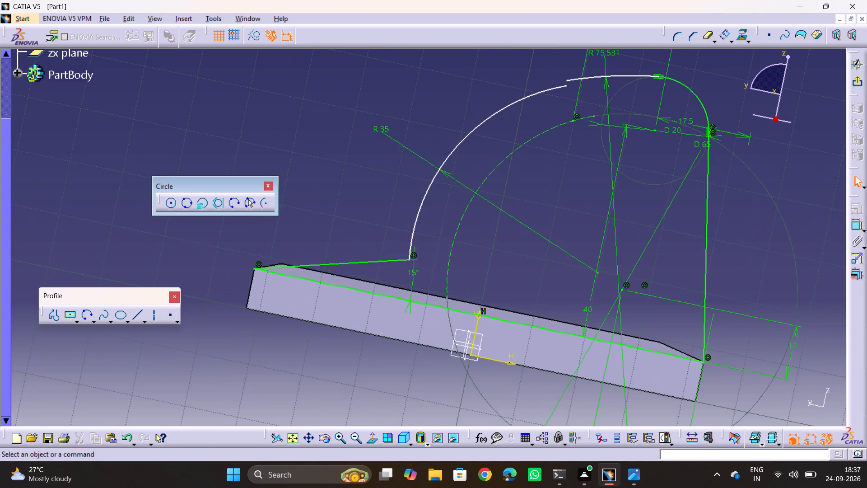
middle_drag(629, 155, 576, 226)
middle_drag(566, 116, 568, 92)
ctrl+middle_drag(546, 129, 561, 91)
middle_drag(553, 129, 459, 262)
click(466, 204)
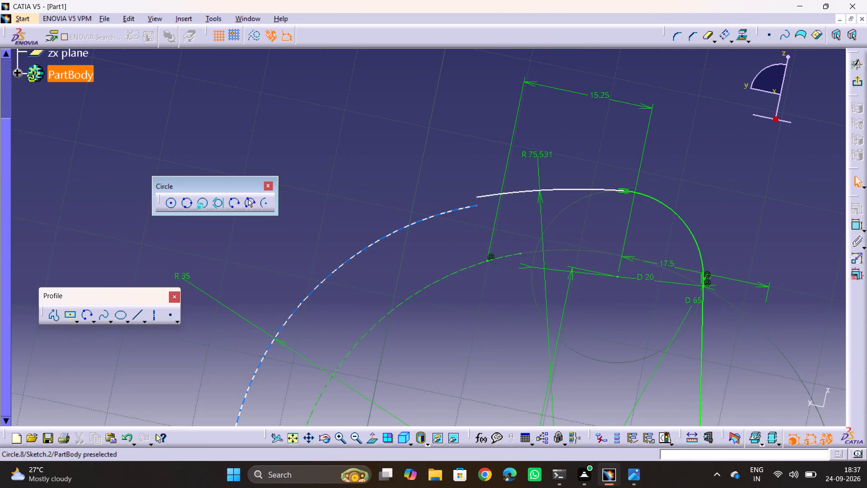
click(461, 209)
ctrl+click(491, 195)
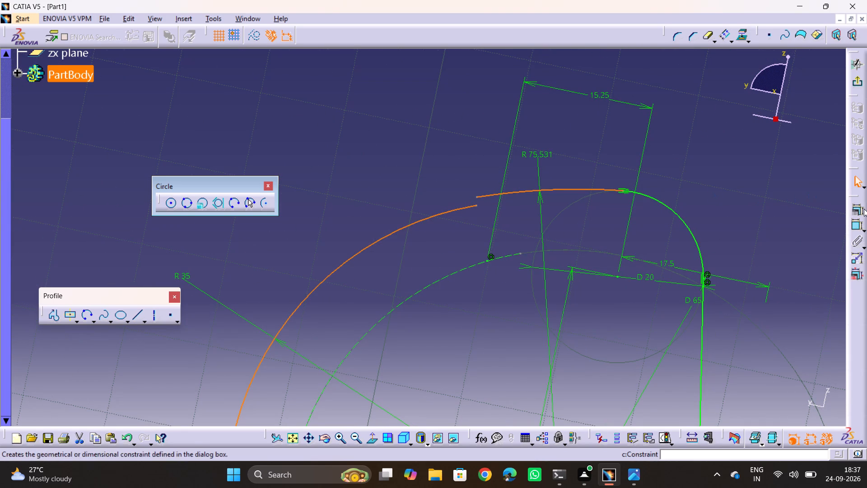
click(864, 209)
click(232, 147)
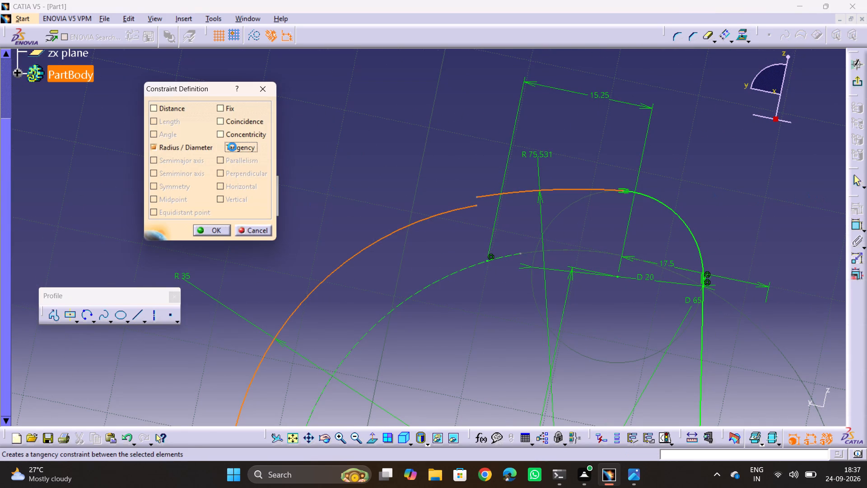
click(202, 235)
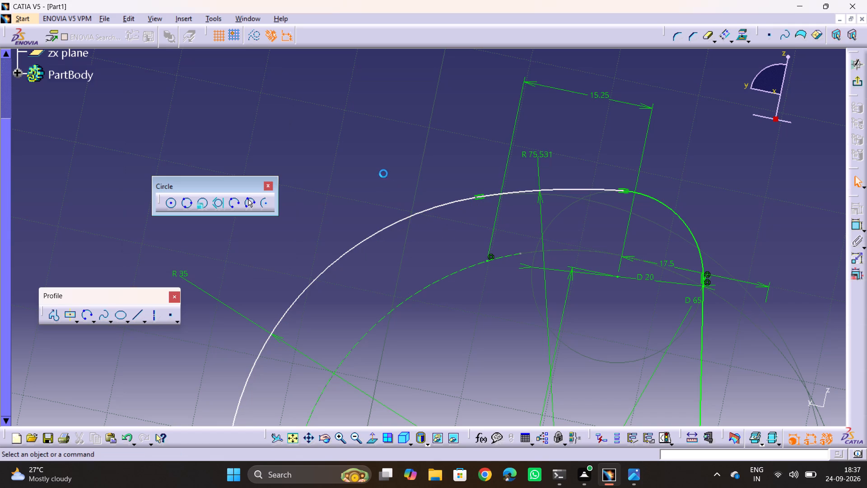
Examine the plate profile inside and outside the sketch, and reopen the sketch for editing.
ctrl+middle_drag(383, 174, 392, 203)
middle_drag(479, 238, 445, 165)
ctrl+middle_drag(439, 196, 465, 190)
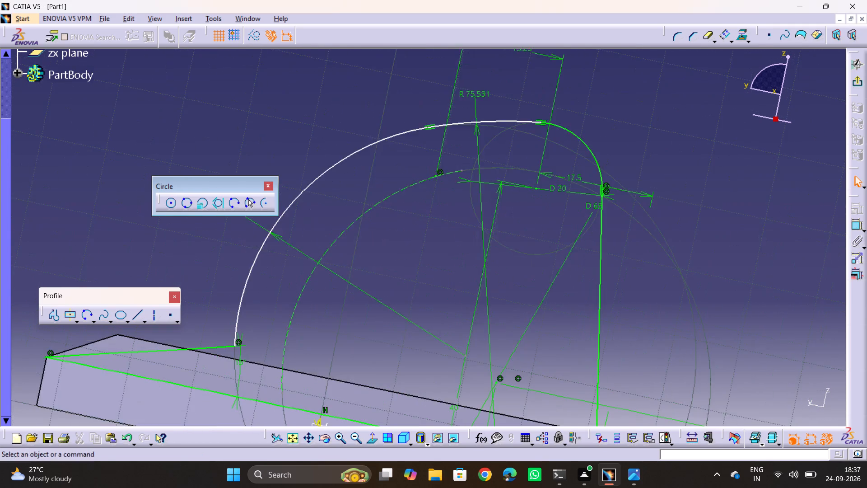
middle_drag(465, 190, 578, 173)
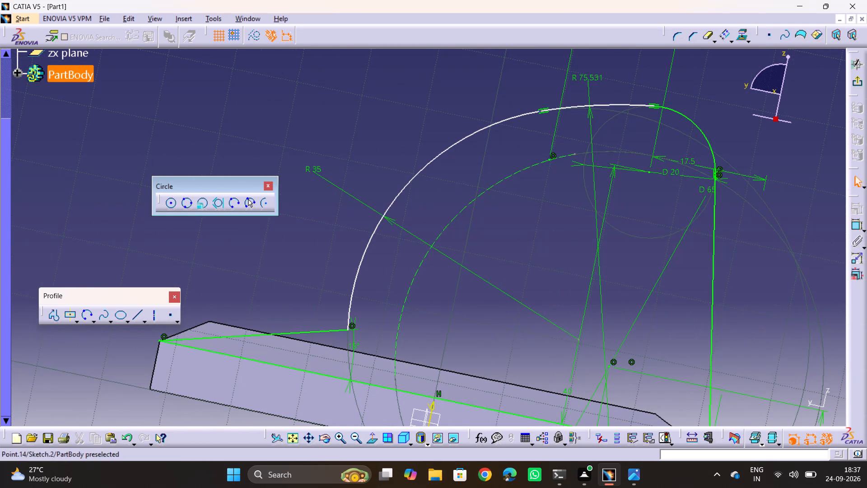
click(861, 83)
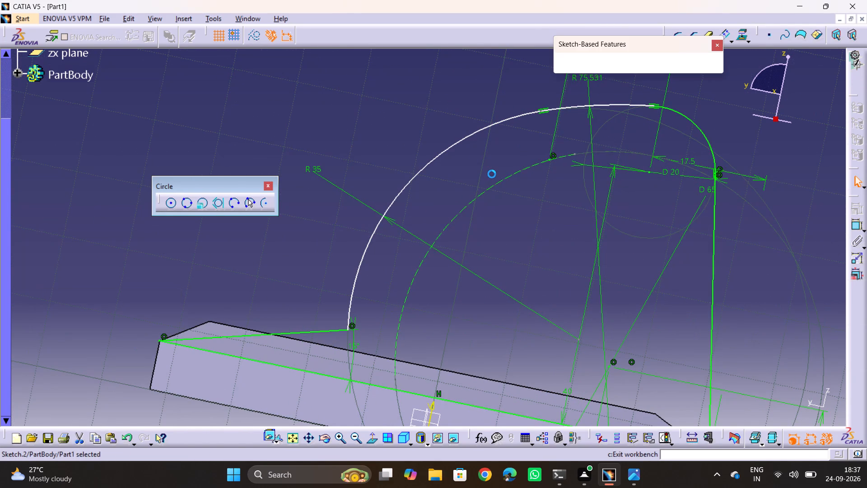
click(639, 218)
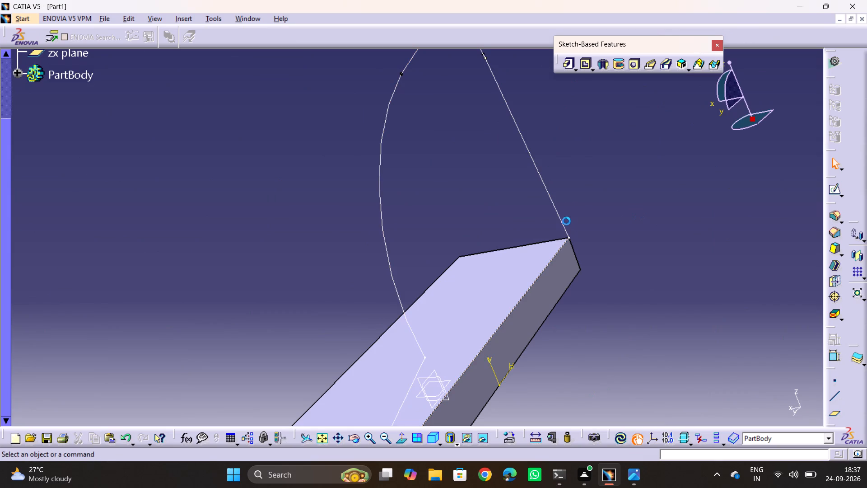
middle_drag(604, 192, 628, 310)
double_click(415, 214)
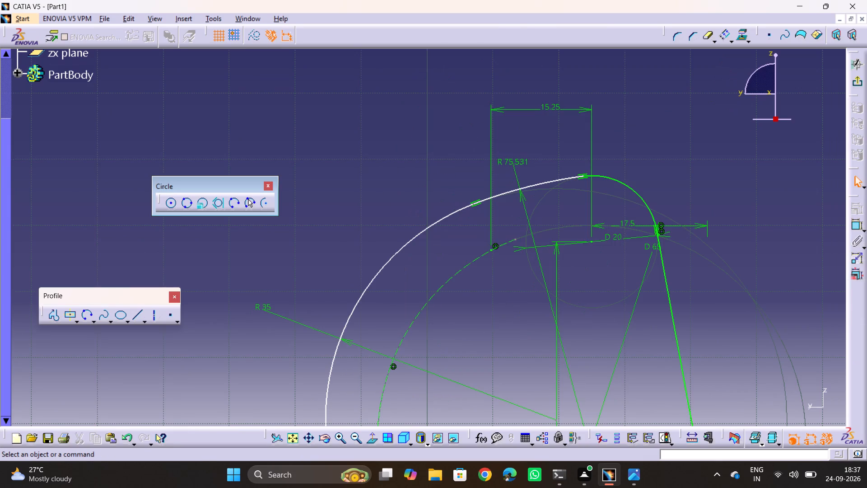
Make the upper endpoint of the R 35 arc coincident with the lower endpoint of the R 75.531 arc.
drag(438, 220, 401, 251)
key(ctrl+z)
drag(457, 212, 441, 225)
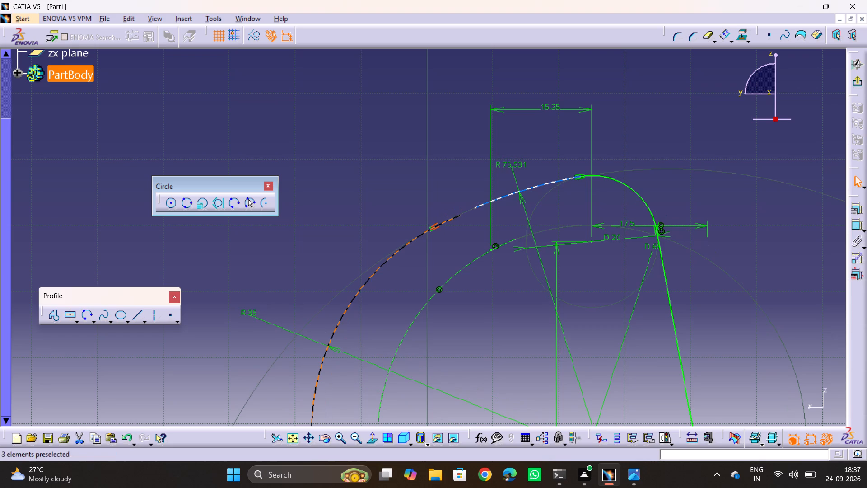
click(459, 215)
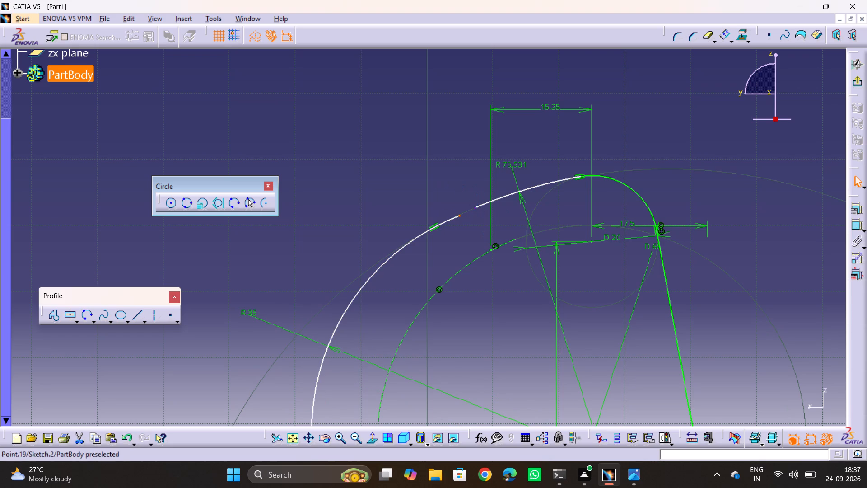
ctrl+click(475, 209)
click(856, 212)
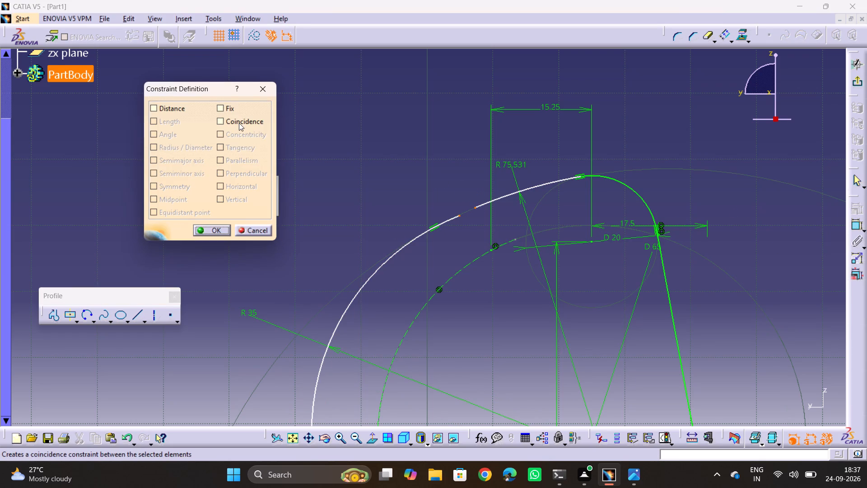
click(239, 123)
click(202, 230)
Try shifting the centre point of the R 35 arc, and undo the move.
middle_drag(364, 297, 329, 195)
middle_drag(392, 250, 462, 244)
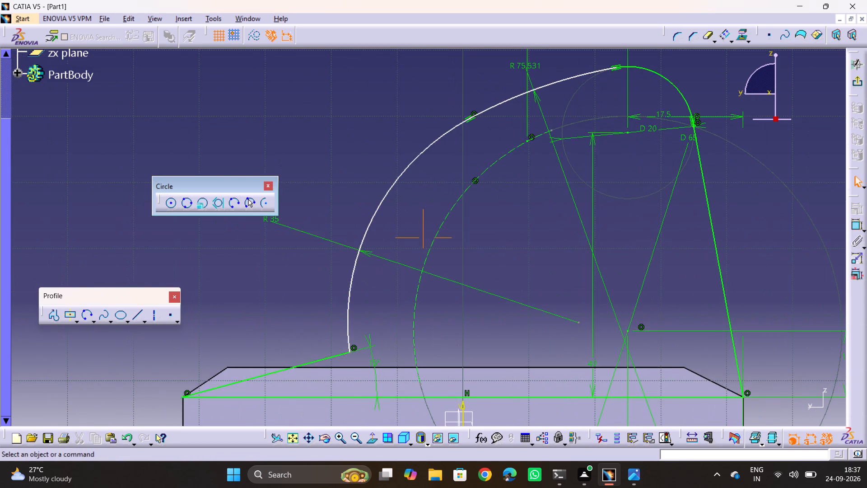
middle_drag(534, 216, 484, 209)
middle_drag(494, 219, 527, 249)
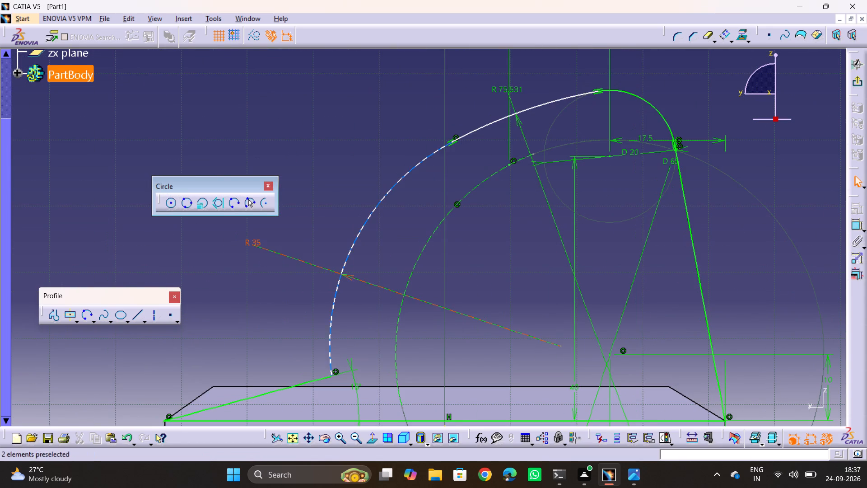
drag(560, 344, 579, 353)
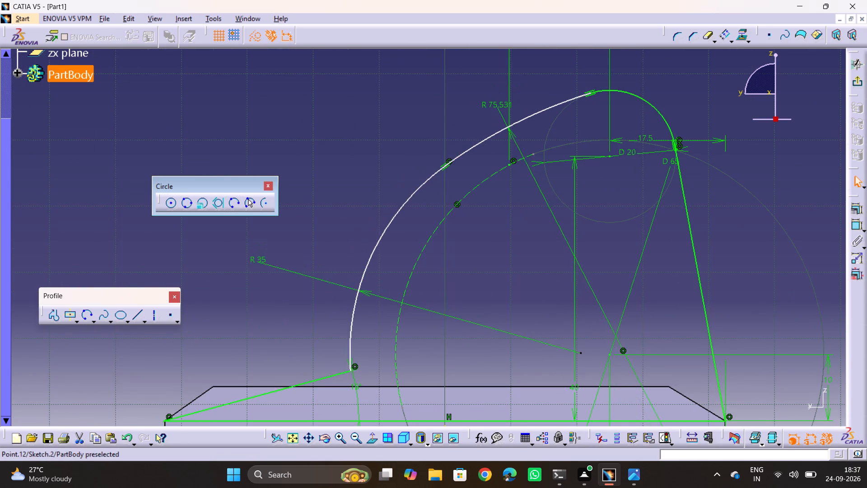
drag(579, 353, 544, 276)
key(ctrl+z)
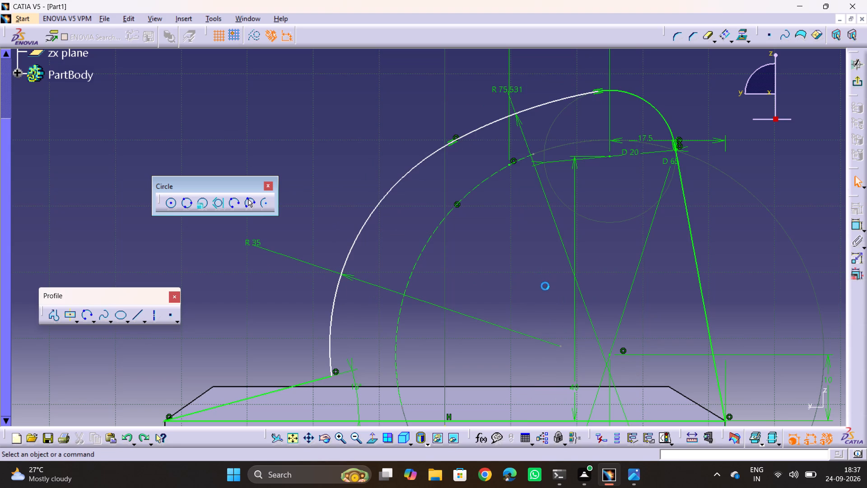
Quick-trim the two stray short segments beside the junction of the D 20 arc and the long slanted side line.
middle_drag(722, 212, 654, 268)
ctrl+middle_drag(643, 172, 667, 91)
middle_drag(706, 203, 363, 252)
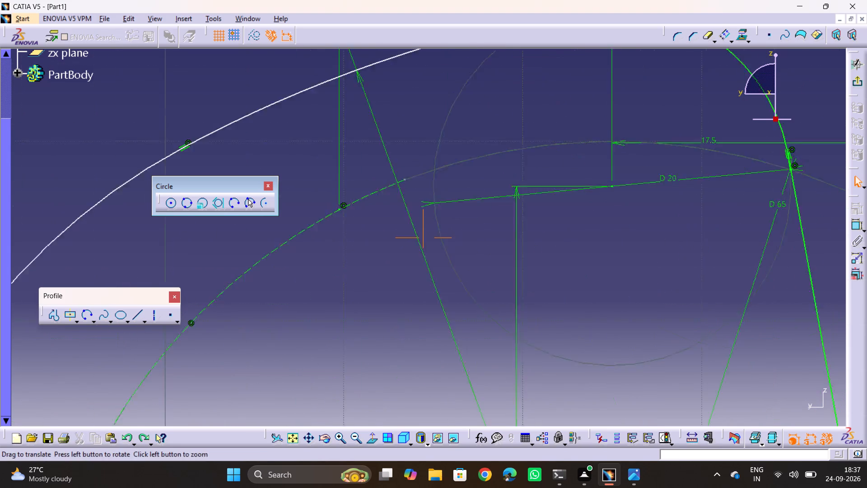
middle_drag(363, 252, 247, 279)
ctrl+middle_drag(471, 225, 489, 126)
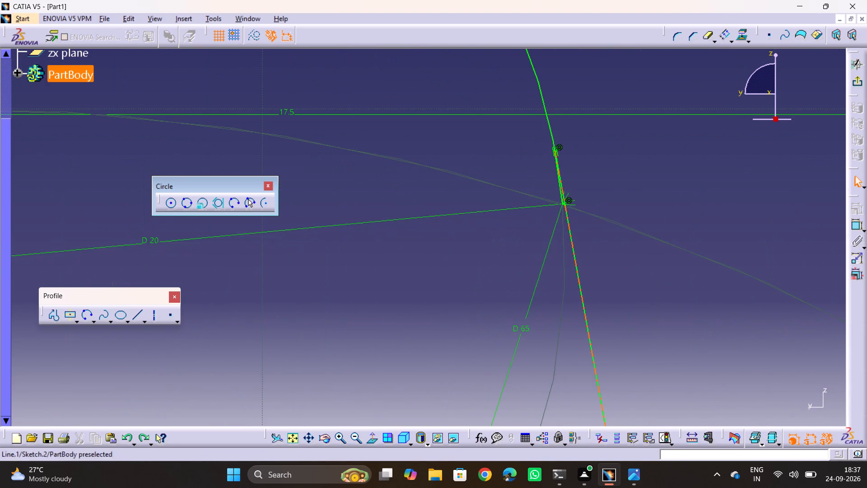
click(563, 205)
ctrl+middle_drag(574, 187, 617, 114)
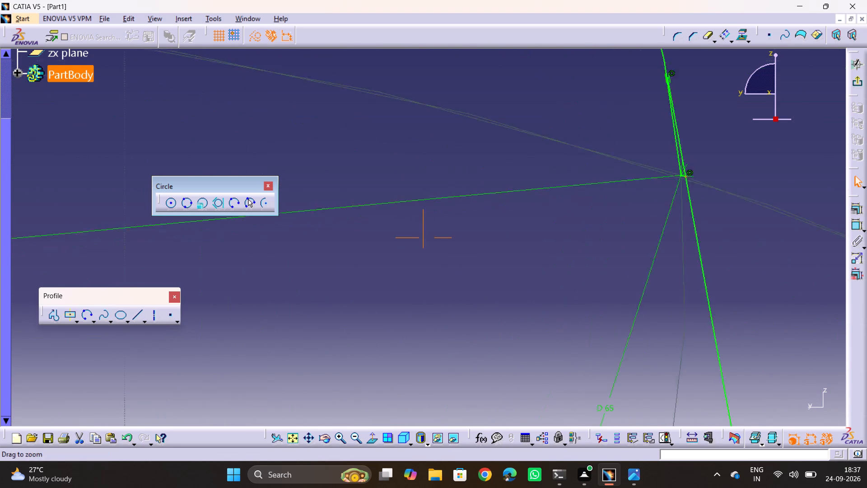
ctrl+middle_drag(617, 114, 626, 107)
middle_drag(649, 175, 362, 300)
ctrl+middle_drag(525, 269, 530, 254)
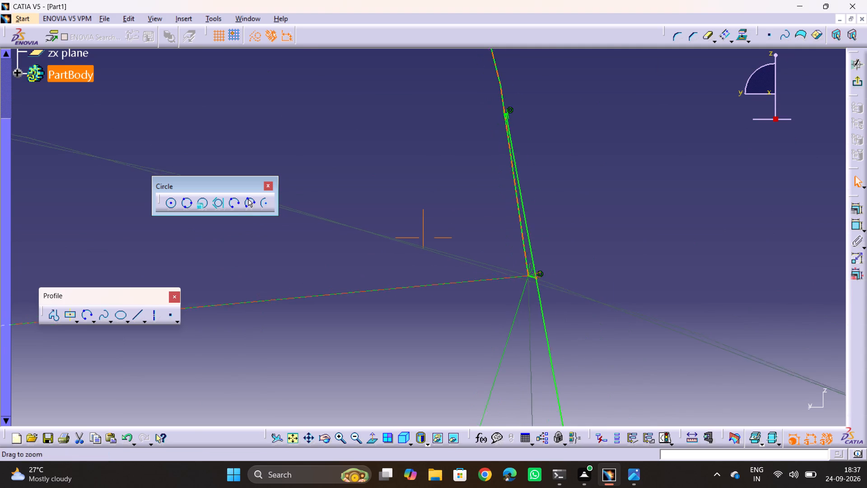
ctrl+middle_drag(530, 254, 562, 197)
middle_drag(580, 300, 400, 290)
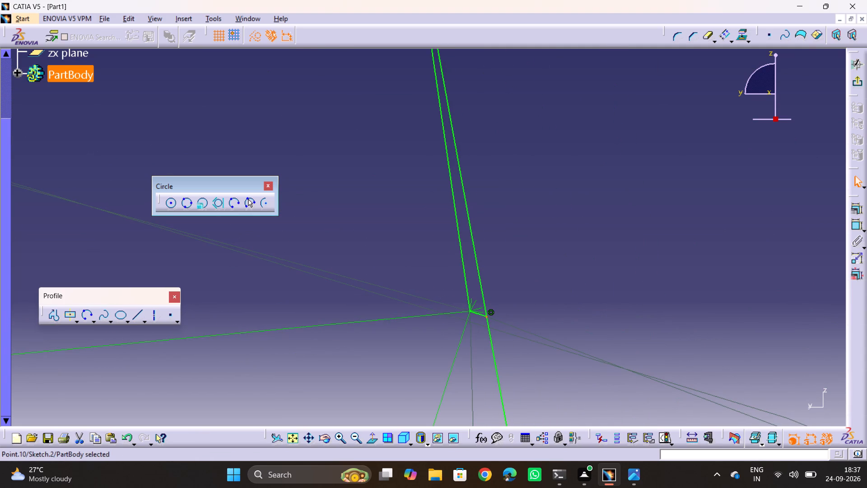
click(710, 33)
click(470, 288)
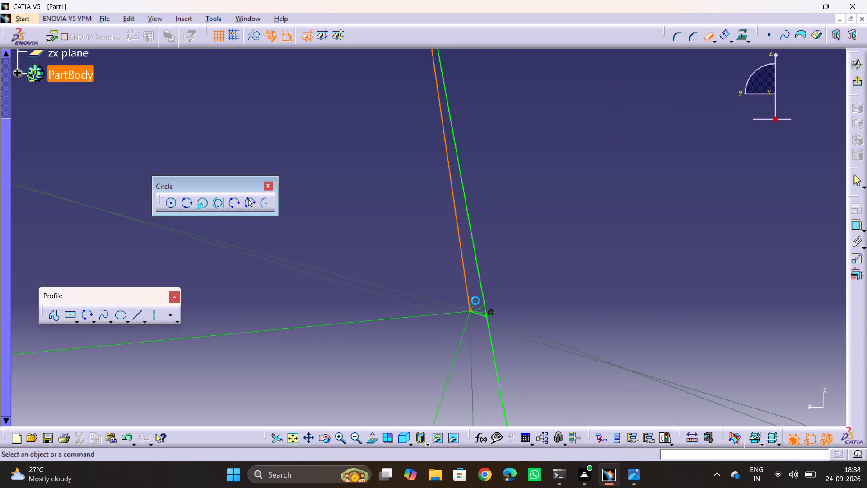
click(478, 316)
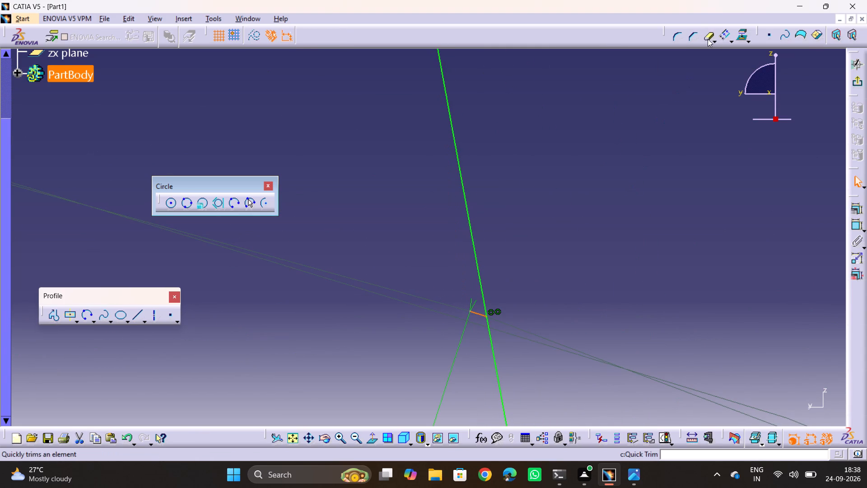
click(708, 39)
click(477, 315)
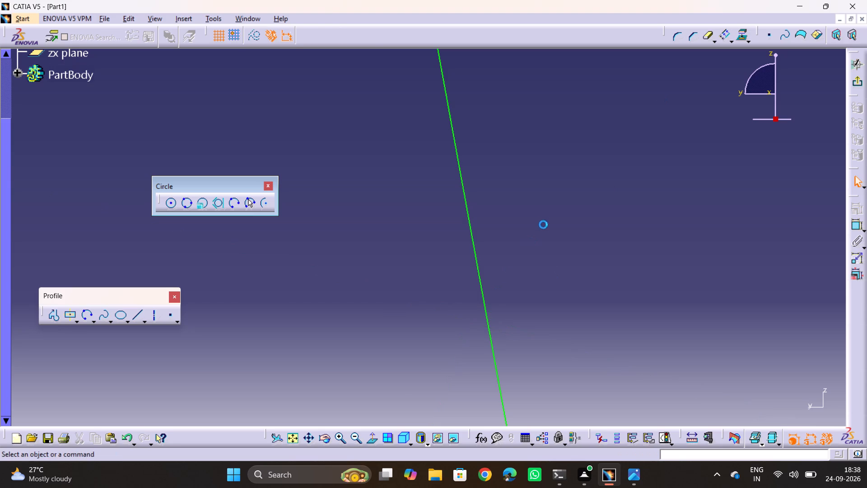
Examine the junction of the D 20 arc and the slanted side line outside the sketch, reopen the sketch, and inspect it again.
ctrl+middle_drag(545, 222, 547, 366)
ctrl+middle_drag(487, 186, 489, 277)
middle_drag(489, 277, 527, 244)
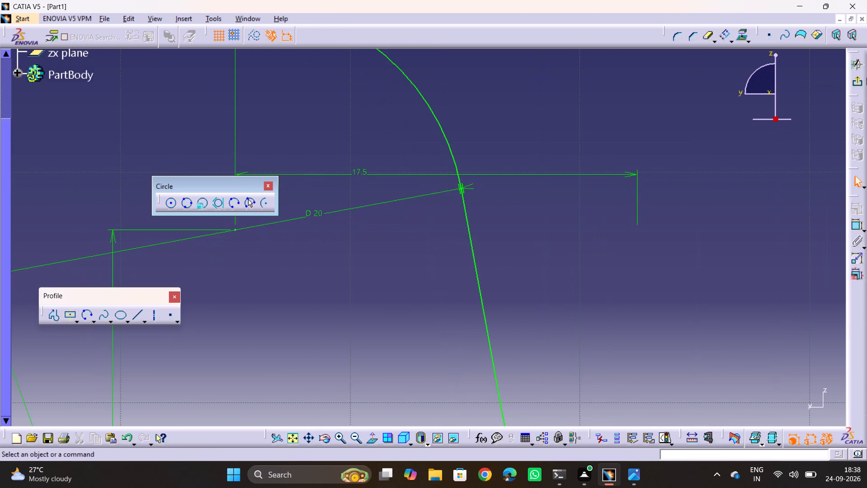
click(853, 85)
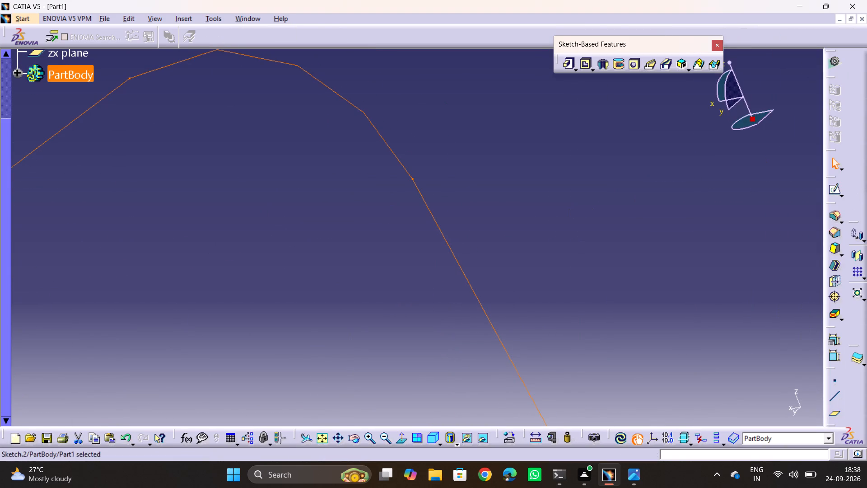
click(840, 190)
click(837, 201)
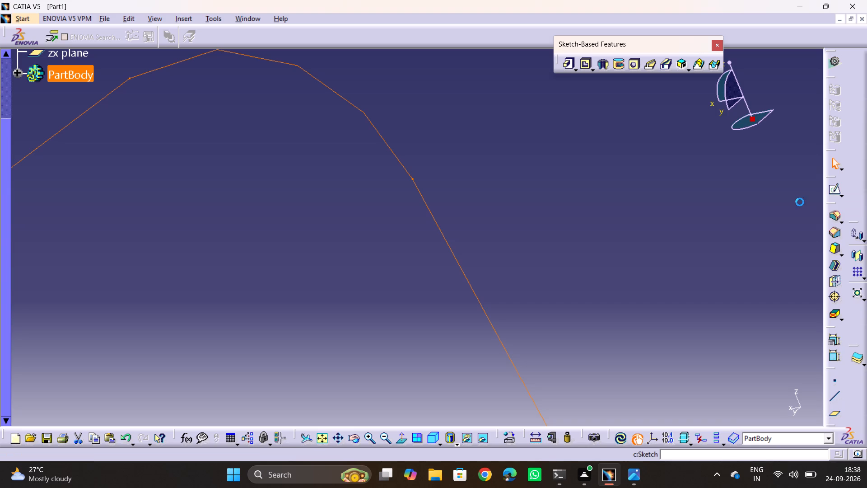
click(465, 176)
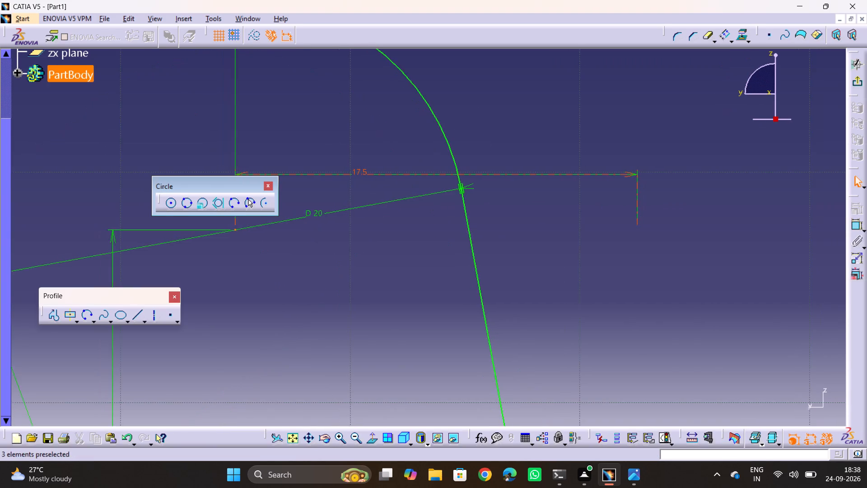
ctrl+middle_drag(442, 169, 499, 71)
middle_drag(563, 153, 468, 292)
ctrl+middle_drag(468, 212, 503, 123)
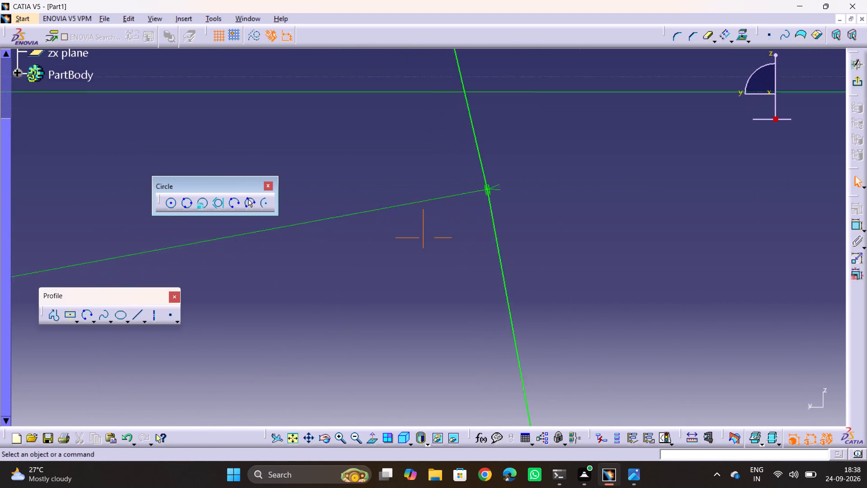
ctrl+middle_drag(503, 123, 527, 96)
ctrl+middle_drag(564, 145, 577, 73)
ctrl+middle_drag(589, 108, 479, 428)
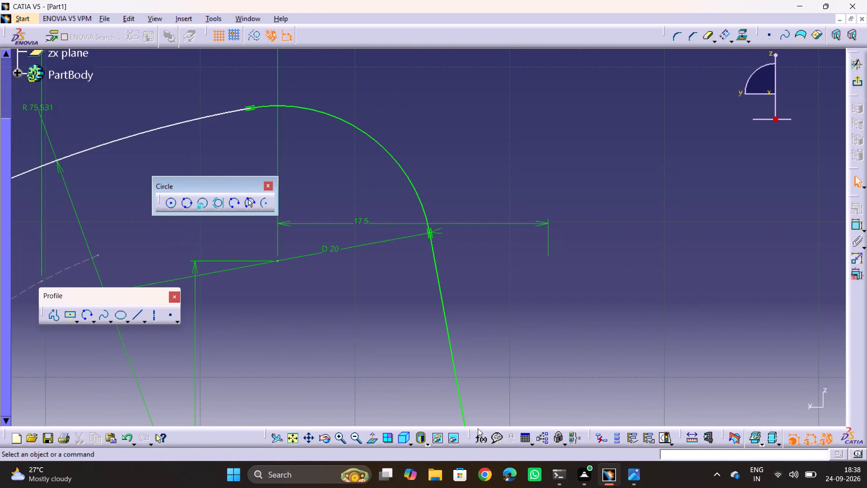
middle_drag(456, 331, 488, 289)
ctrl+middle_drag(559, 216, 559, 288)
middle_drag(524, 300, 621, 192)
middle_drag(663, 243, 709, 297)
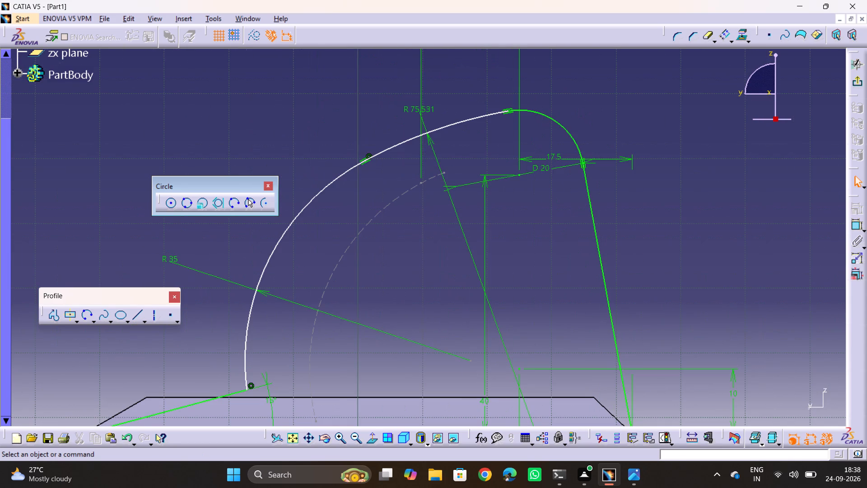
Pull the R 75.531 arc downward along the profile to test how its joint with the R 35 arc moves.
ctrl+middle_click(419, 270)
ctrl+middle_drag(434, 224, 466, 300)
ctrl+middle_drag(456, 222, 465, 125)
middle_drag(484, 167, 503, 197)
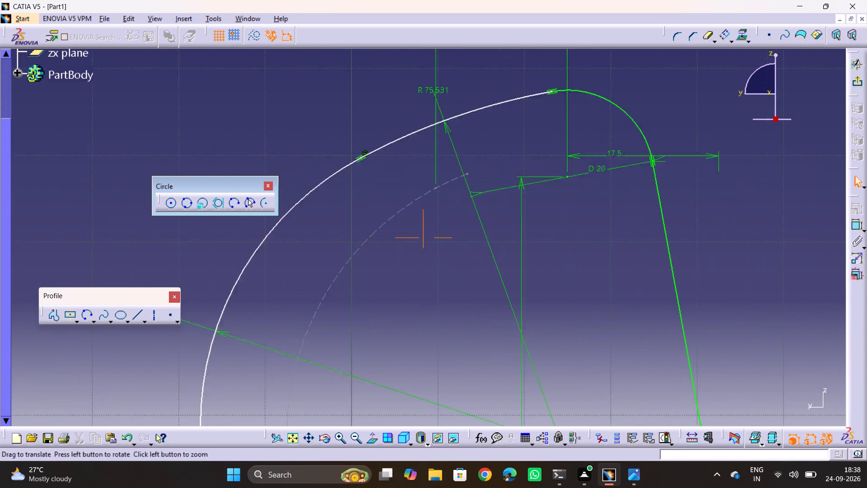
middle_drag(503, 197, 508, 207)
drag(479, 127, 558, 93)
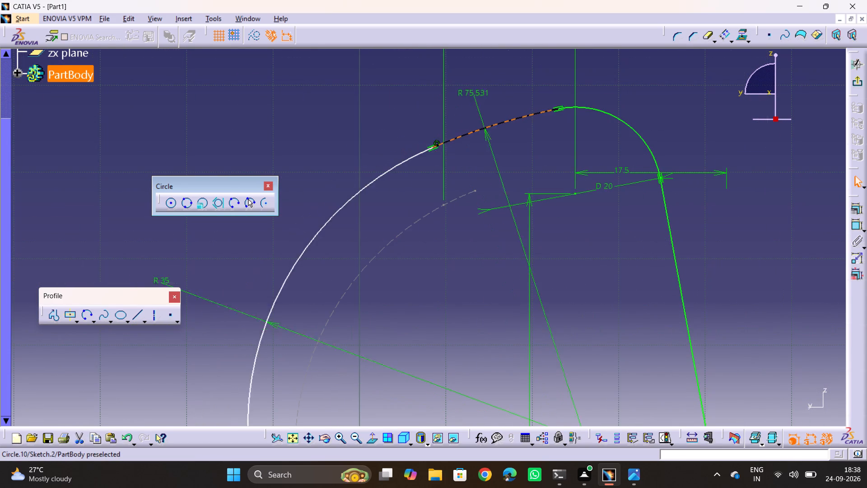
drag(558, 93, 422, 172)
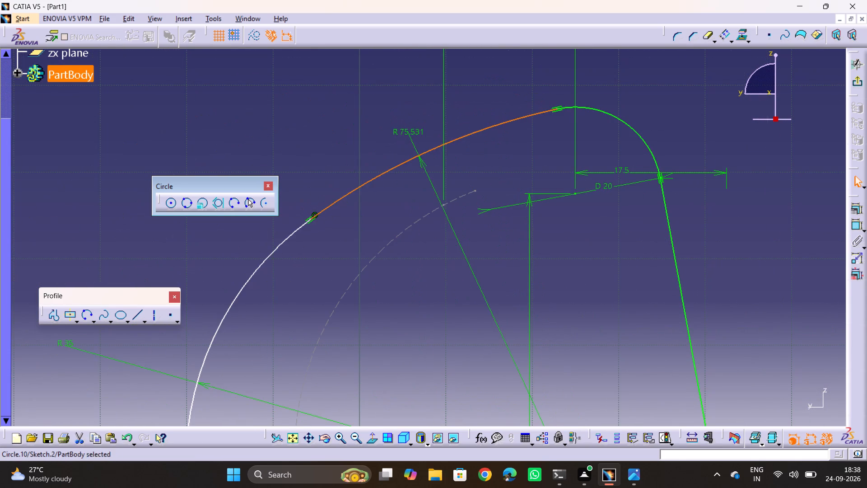
Reposition the R 75.531 radius dimension along its arc, closer to the joint with the R 35 arc.
ctrl+middle_drag(496, 205, 511, 270)
middle_drag(511, 289, 515, 229)
middle_drag(505, 227, 568, 214)
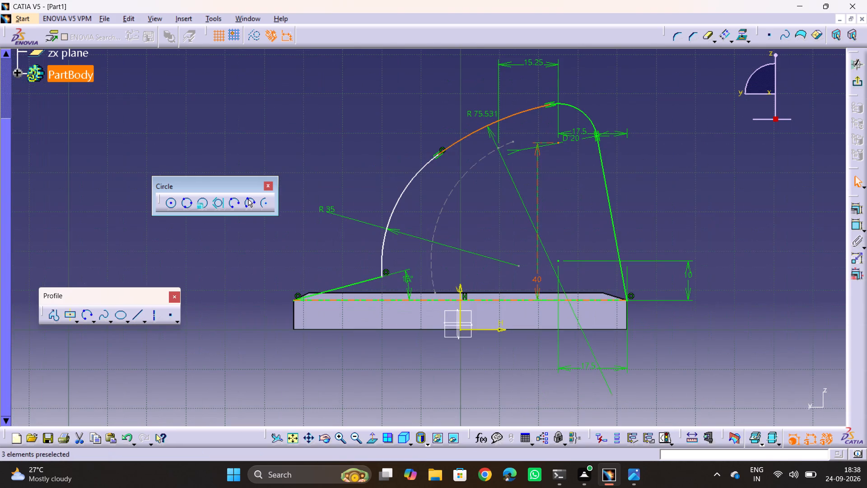
drag(531, 215, 467, 193)
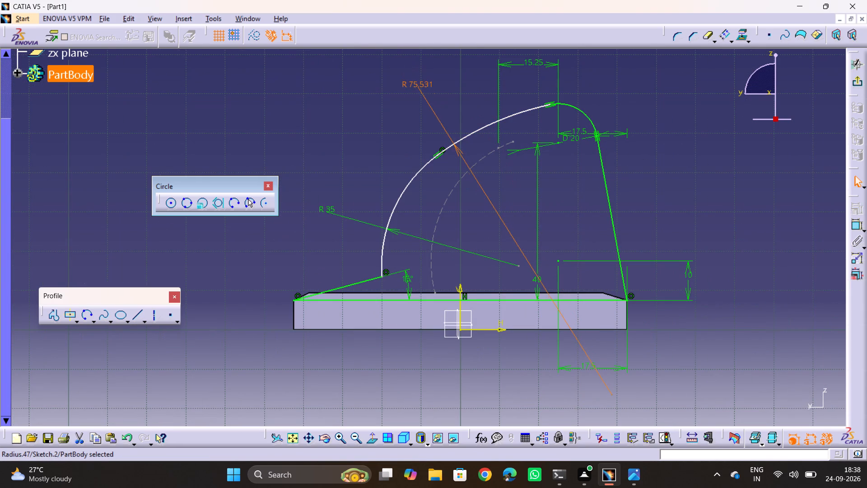
drag(467, 193, 471, 206)
Pull the R 35 arc outward and upward so its joint with the R 75.531 arc sits near the top of the profile.
drag(409, 175, 354, 138)
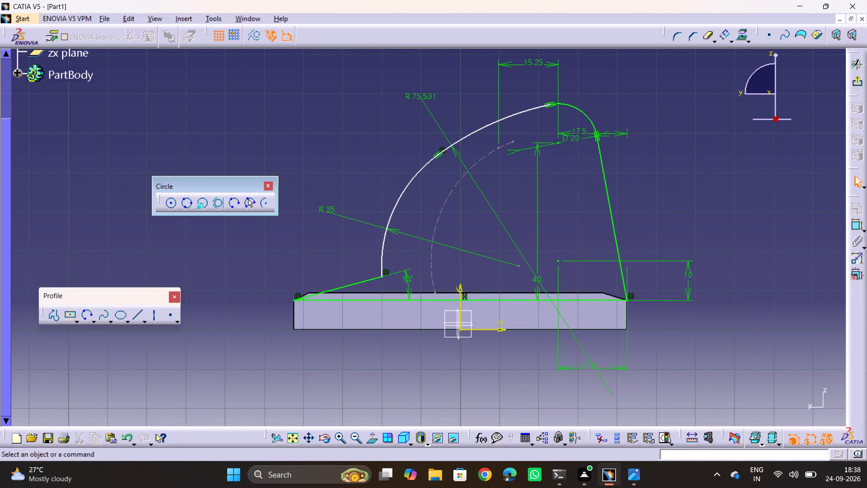
drag(409, 184, 392, 161)
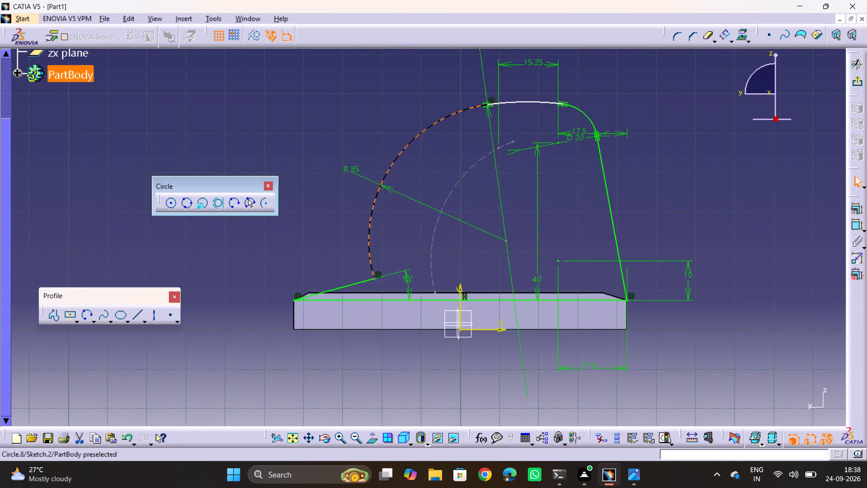
drag(392, 161, 379, 156)
click(333, 263)
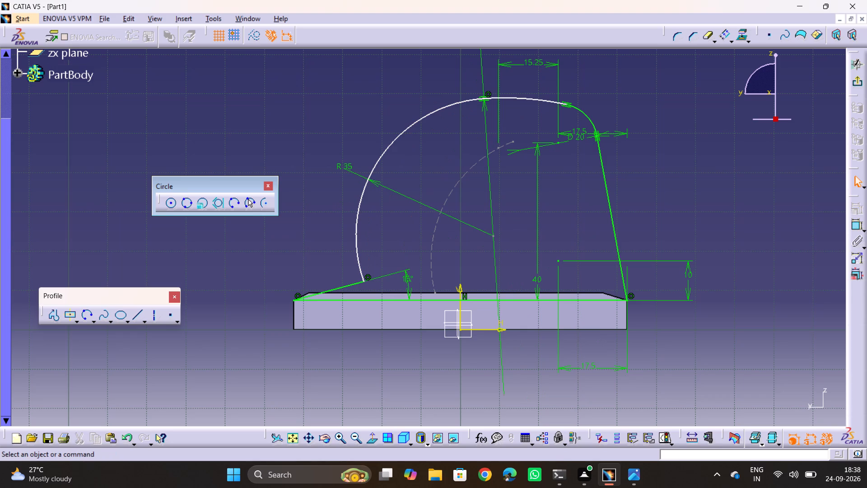
Add a horizontal distance dimension below the base from the R 35 arc's lower end to the D 20 arc's centre.
key(alt+Tab)
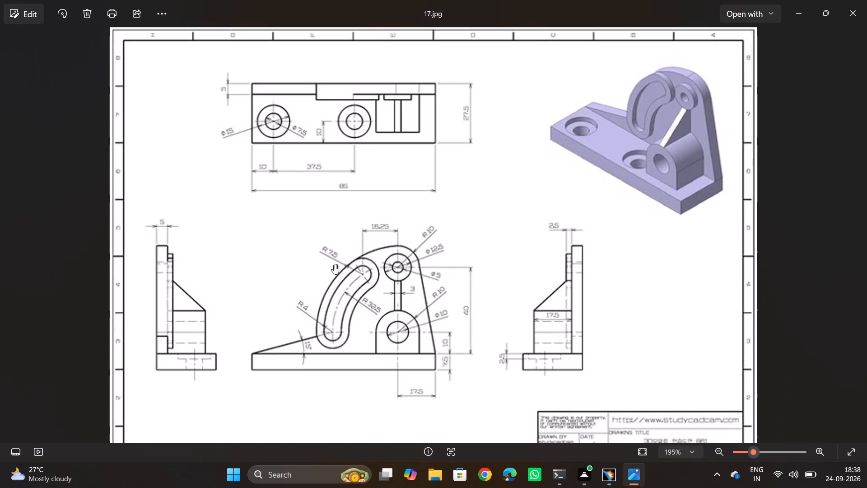
key(alt+Tab)
click(852, 227)
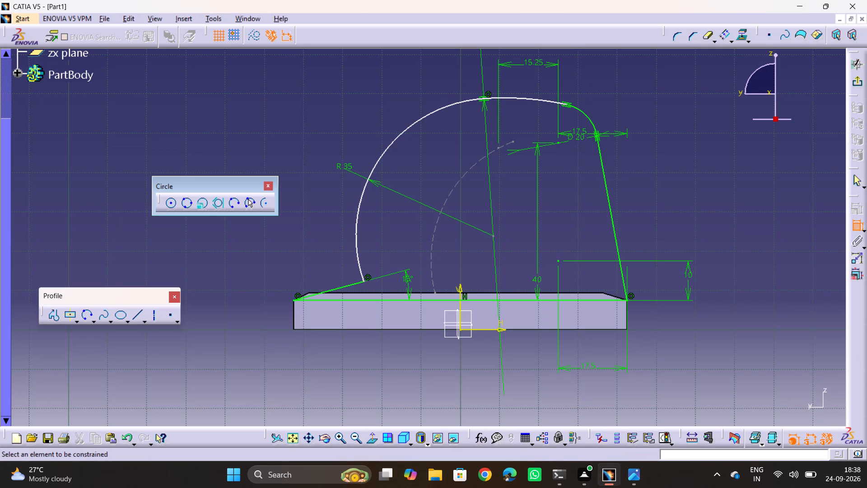
click(363, 281)
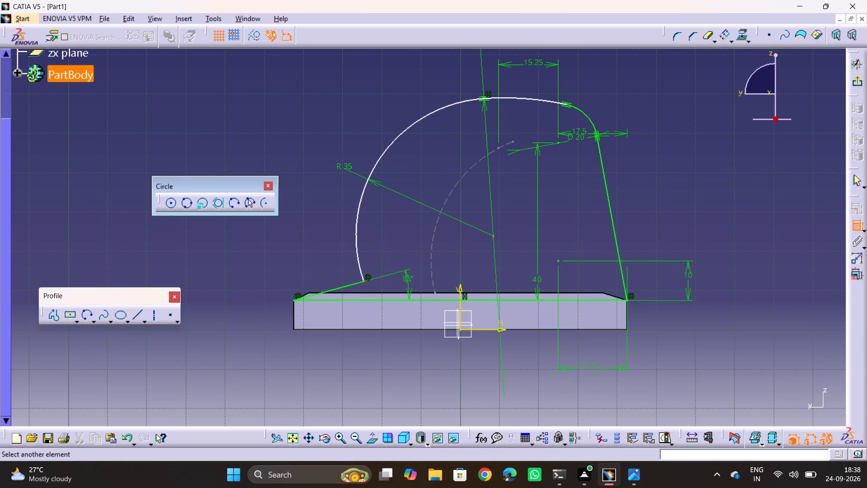
click(559, 144)
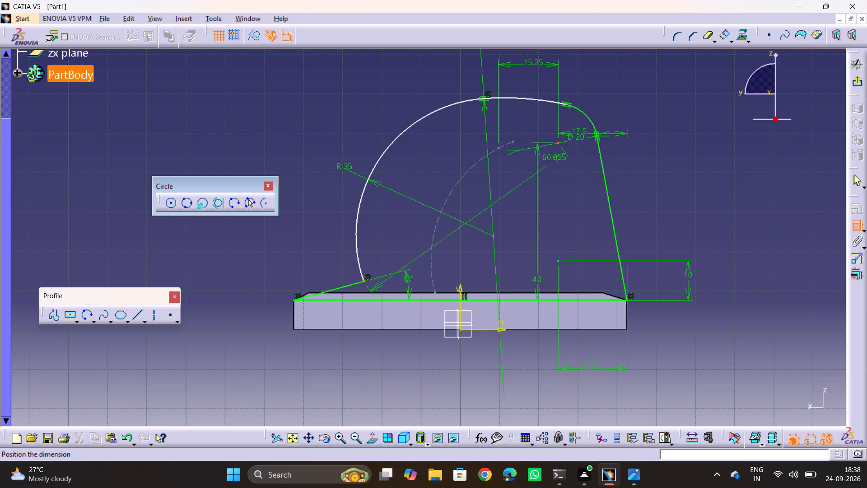
right_click(495, 319)
click(541, 219)
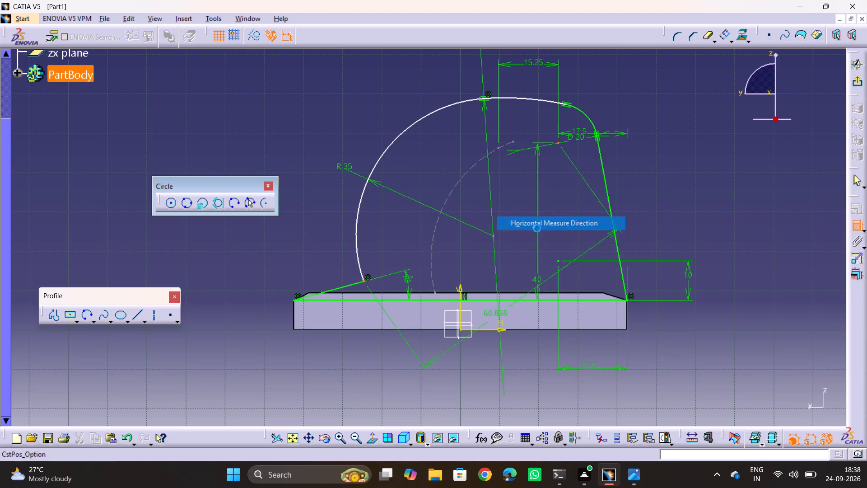
click(476, 403)
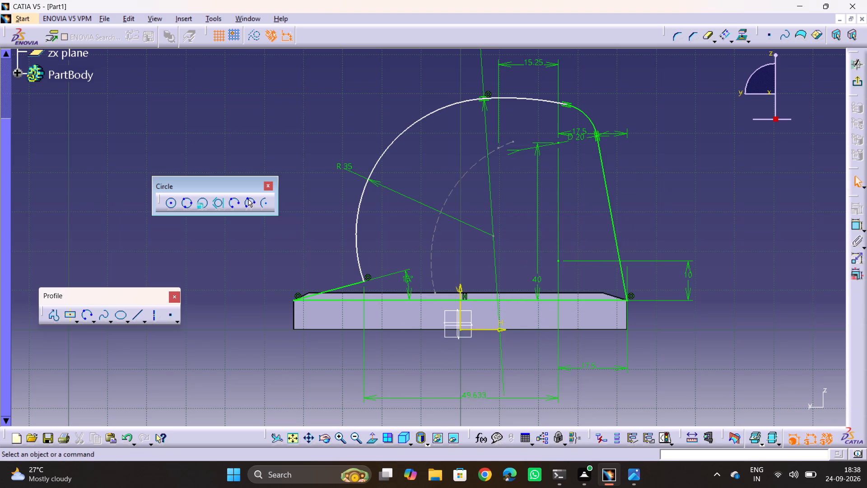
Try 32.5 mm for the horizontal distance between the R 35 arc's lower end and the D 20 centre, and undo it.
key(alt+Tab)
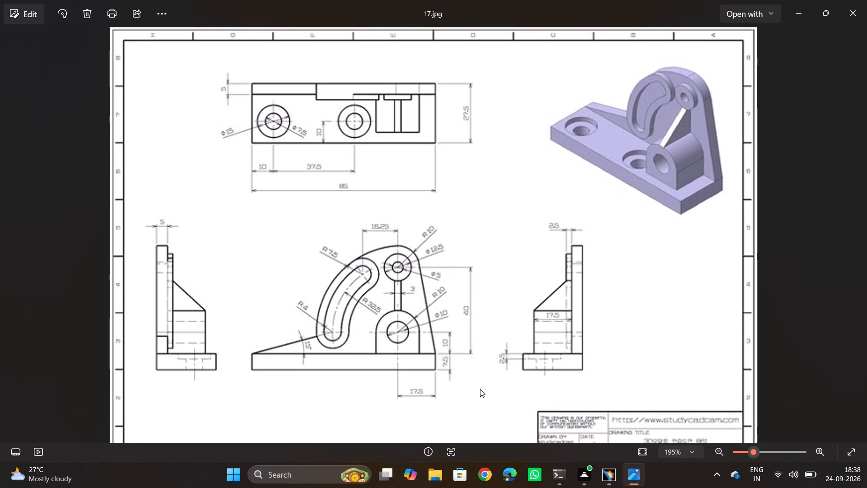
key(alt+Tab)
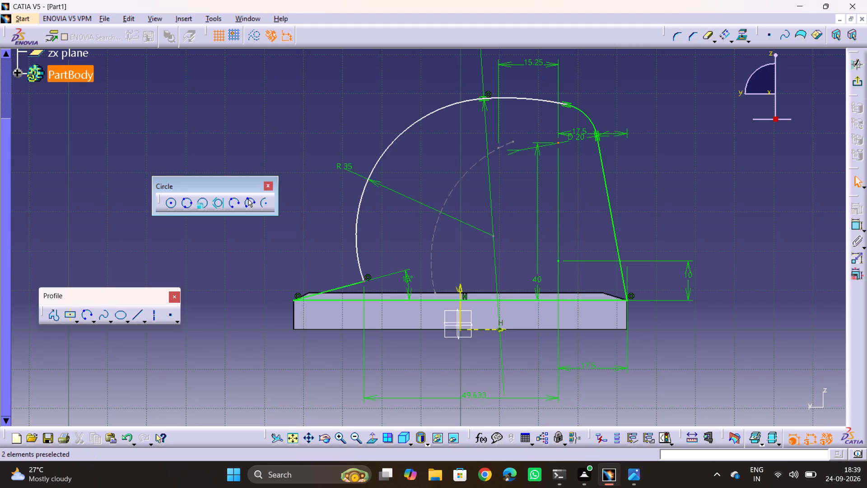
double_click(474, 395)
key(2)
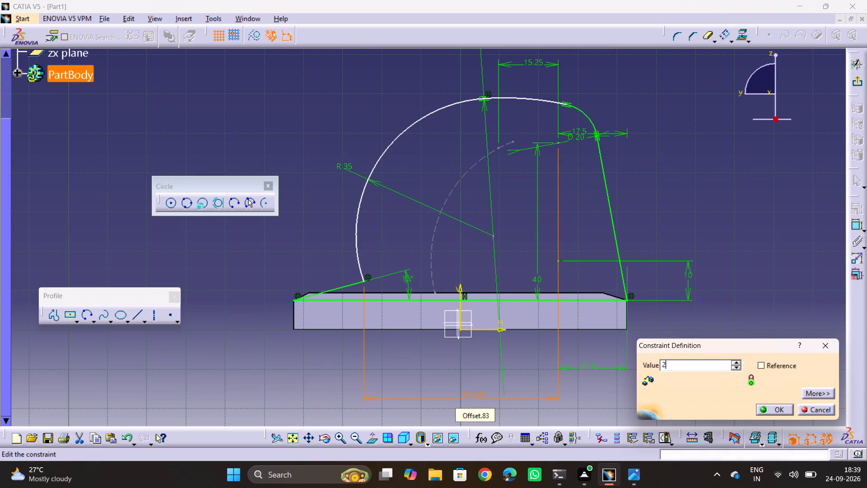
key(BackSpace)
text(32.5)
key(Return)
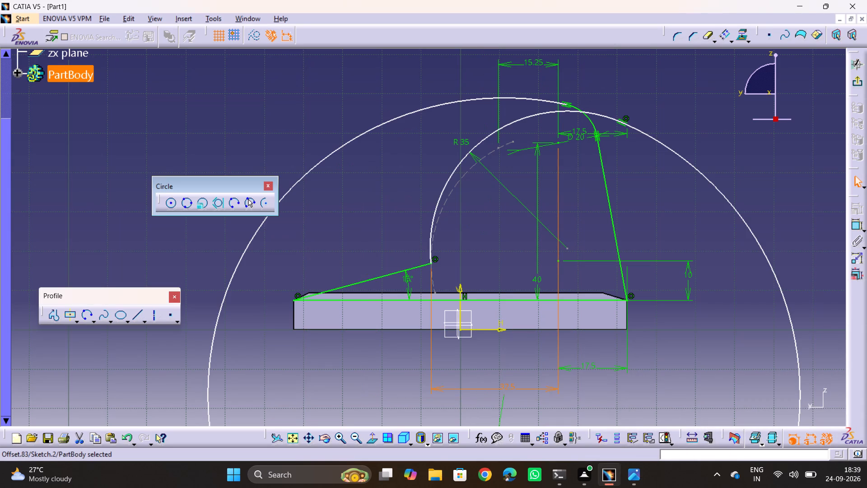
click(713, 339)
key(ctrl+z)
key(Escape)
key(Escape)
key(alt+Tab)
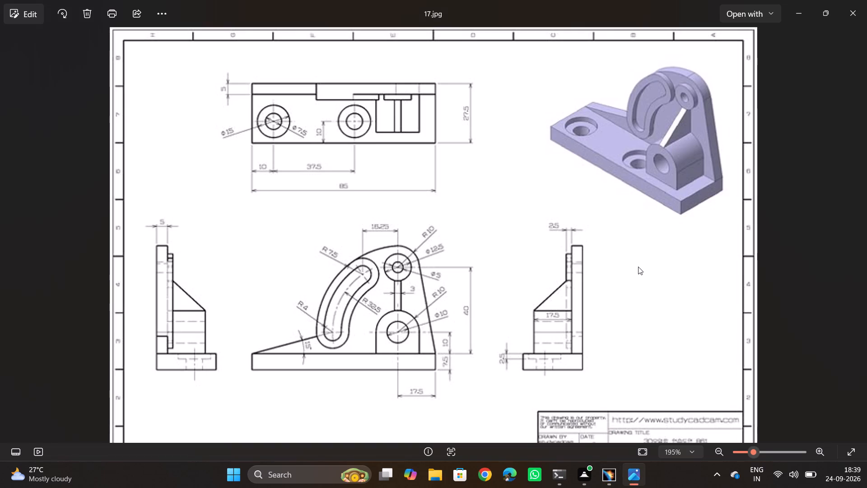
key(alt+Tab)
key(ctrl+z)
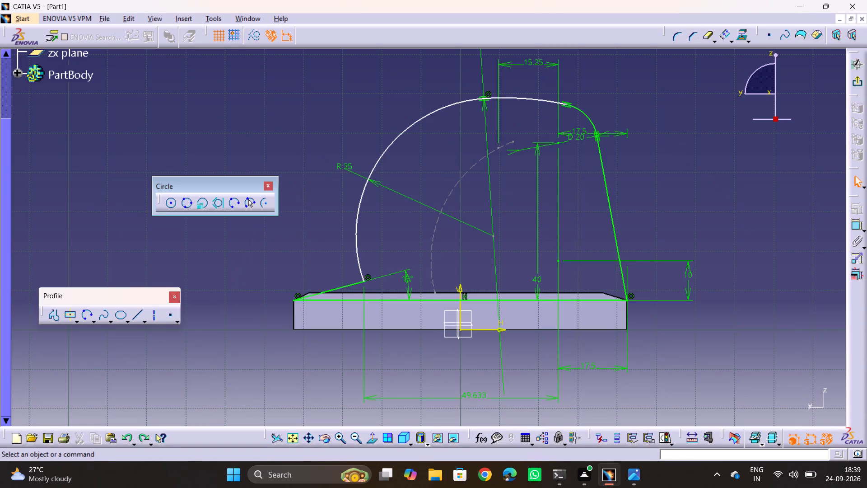
Set the horizontal distance between the R 35 arc's lower end and the D 20 centre to 40 mm.
key(alt+Tab)
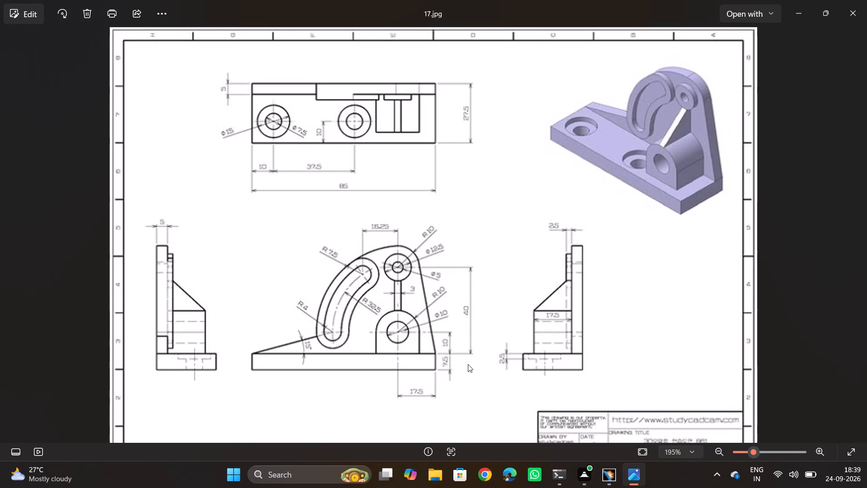
key(alt+Tab)
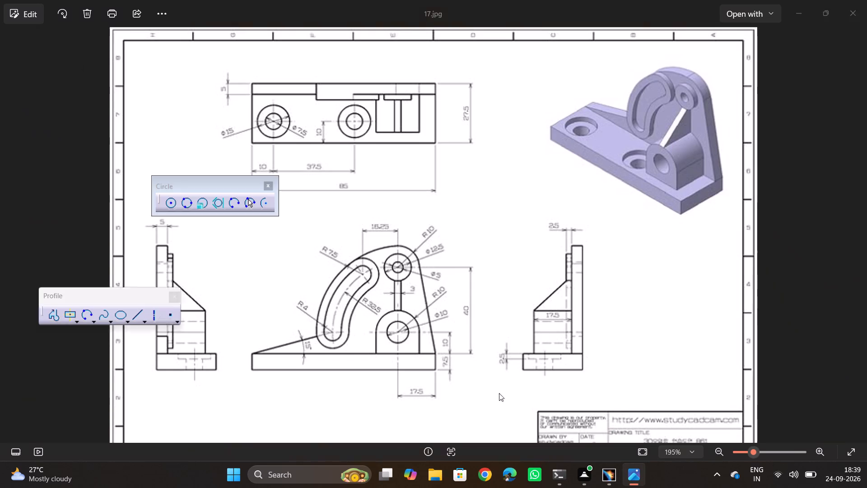
double_click(471, 396)
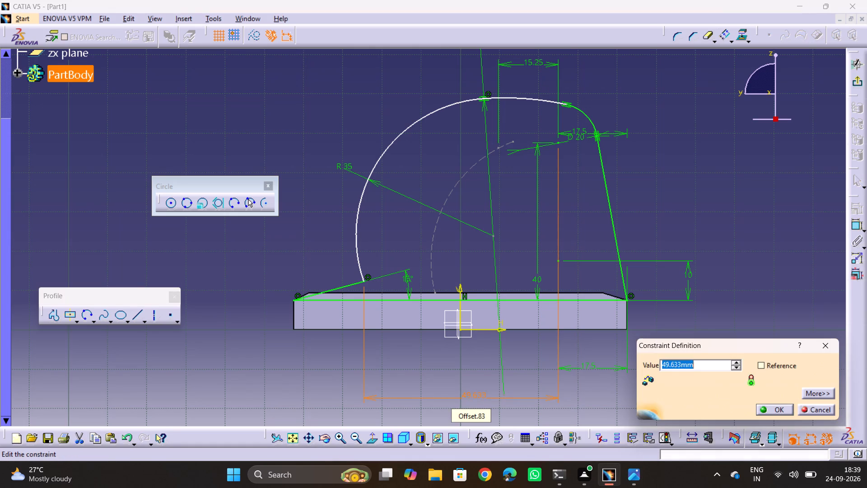
text(40)
key(Return)
click(350, 221)
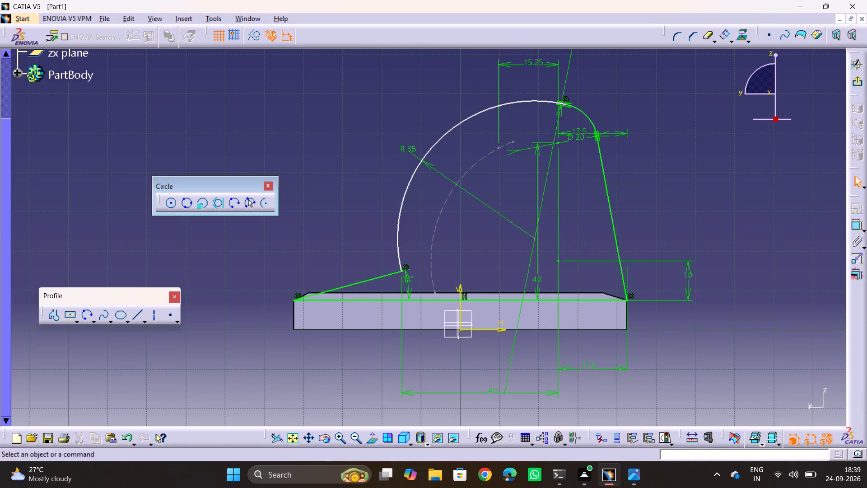
Move the R 35 arc's centre slightly down so the R 75.531 arc bridges smoothly to the D 20 arc, and exit the sketch.
drag(535, 240, 536, 254)
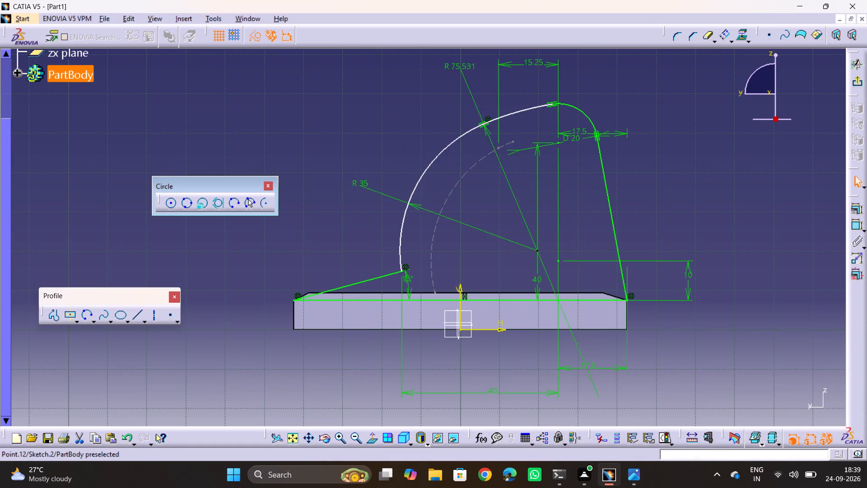
drag(536, 254, 545, 248)
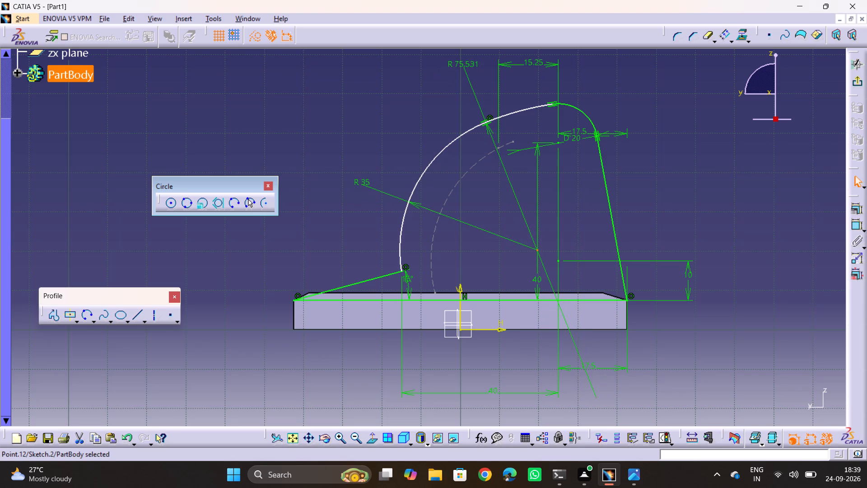
click(735, 156)
click(861, 85)
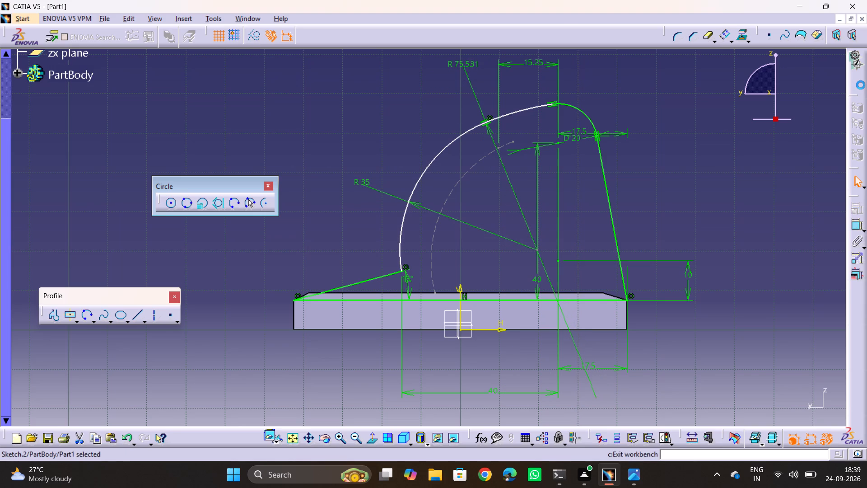
click(629, 210)
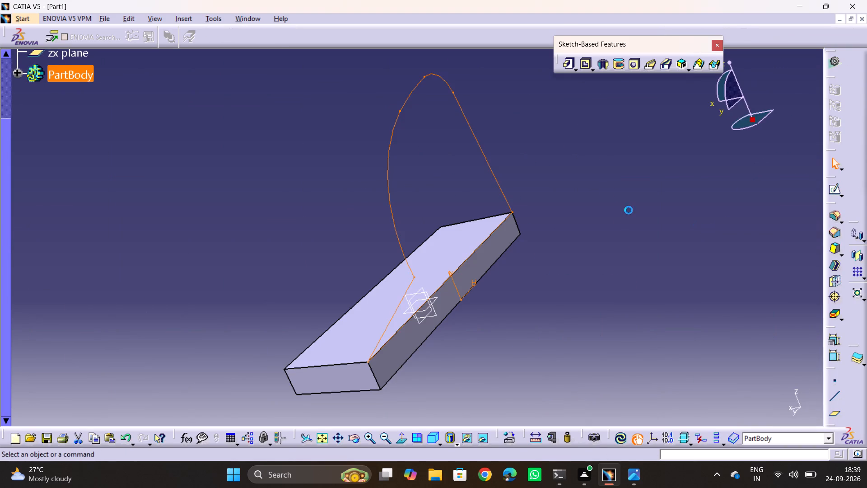
Pad the plate profile 5 mm, with the direction reversed so it extends over the base block.
click(564, 64)
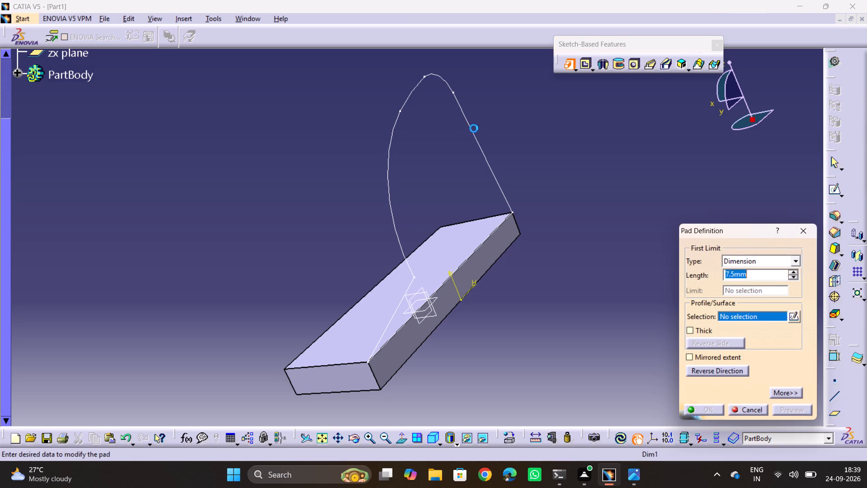
click(474, 128)
click(473, 133)
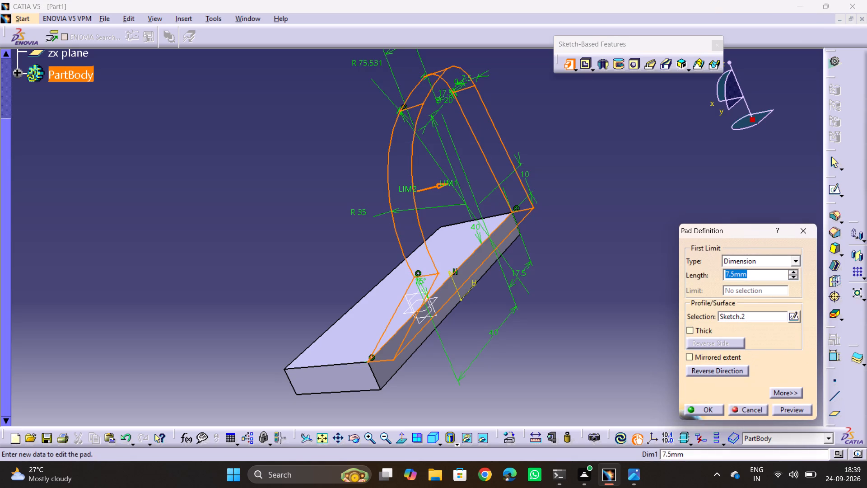
click(441, 185)
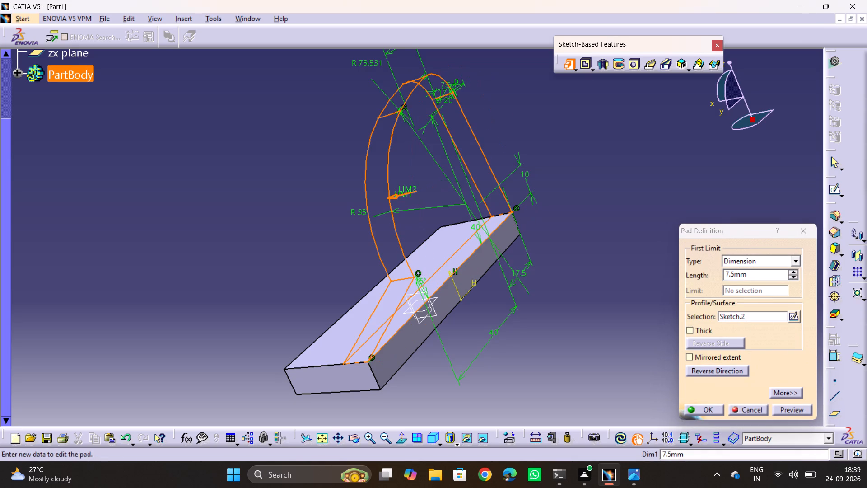
key(alt+Tab)
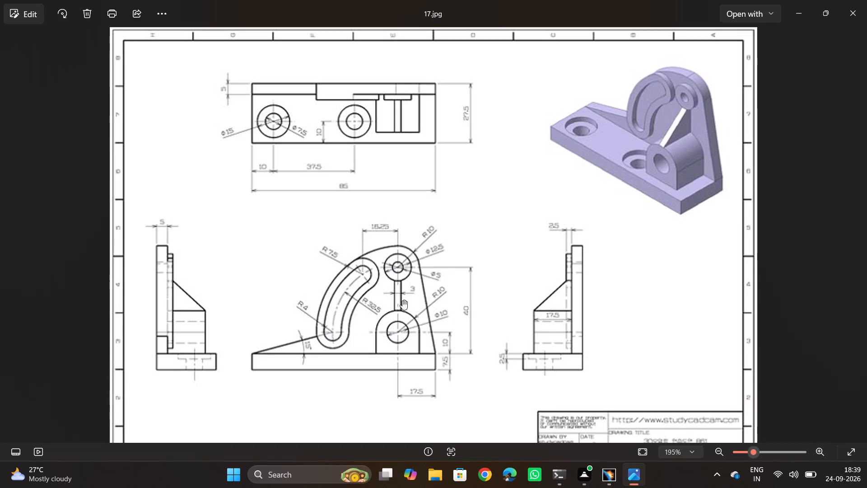
key(alt+Tab)
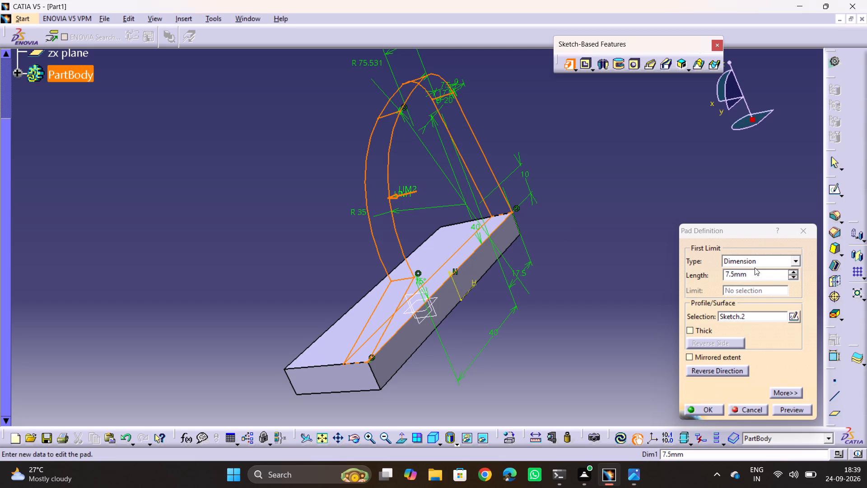
double_click(759, 273)
key(5)
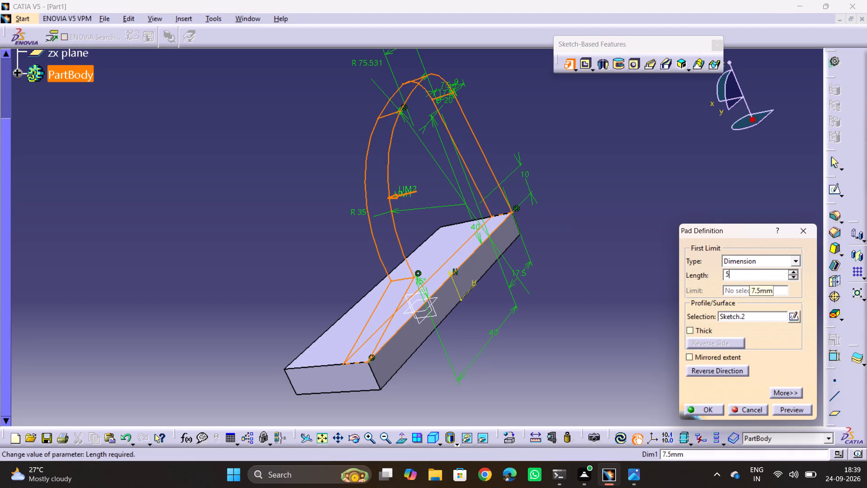
key(Return)
click(650, 299)
Examine the padded plate and base from both sides and check them against drawing 17.jpg.
scroll(545, 326, down, 1)
middle_drag(544, 327, 537, 321)
drag(540, 328, 537, 321)
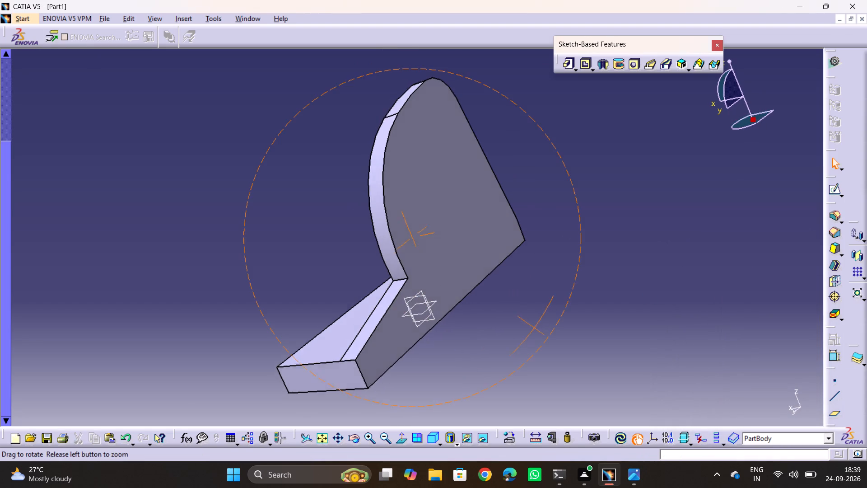
drag(537, 321, 693, 201)
middle_drag(537, 321, 693, 201)
click(693, 201)
middle_drag(381, 317, 507, 133)
drag(377, 318, 502, 136)
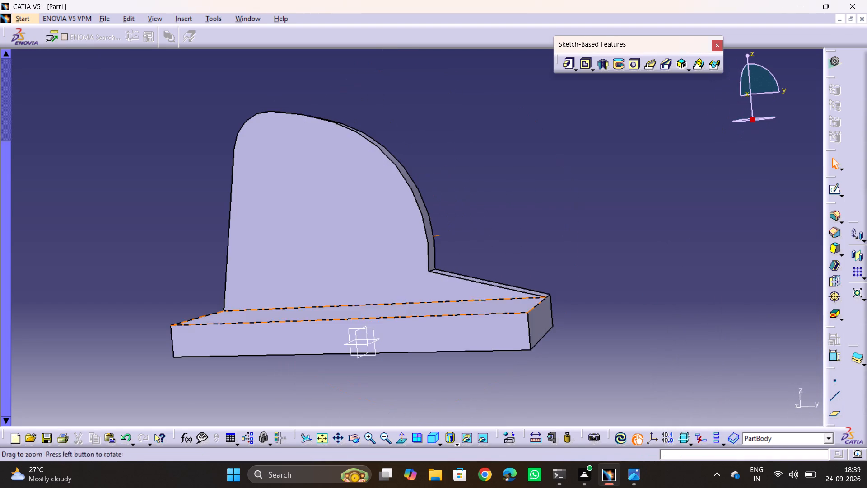
double_click(507, 133)
middle_drag(507, 133, 508, 132)
middle_drag(327, 344, 428, 368)
drag(330, 343, 428, 368)
key(alt+Tab)
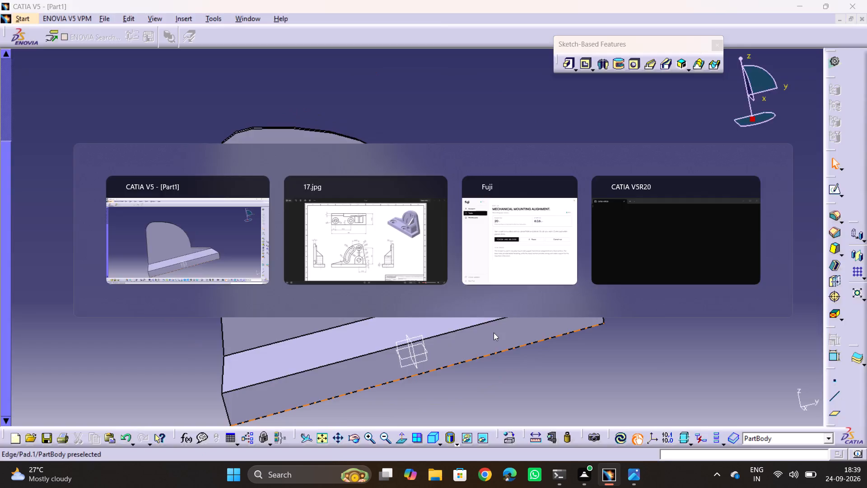
middle_drag(595, 293, 643, 263)
key(alt+Tab)
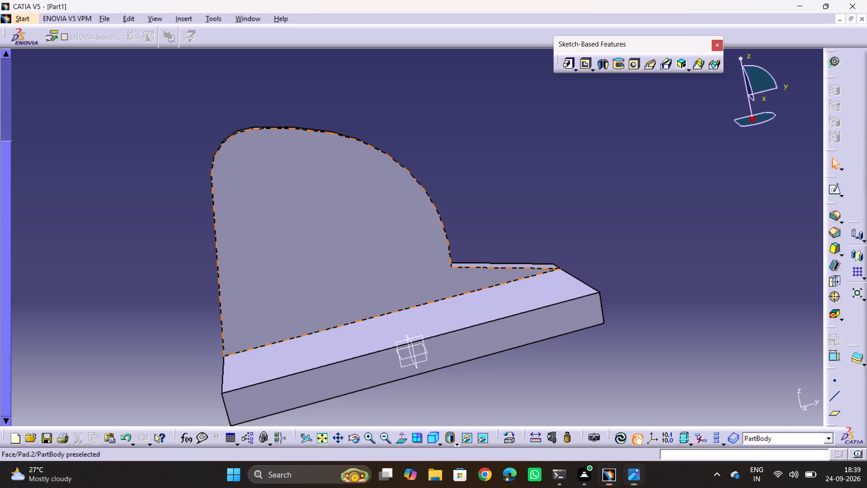
Start a sketch on the upright plate's large face above the base and paste the copied curved slot profile into it.
click(349, 235)
click(835, 191)
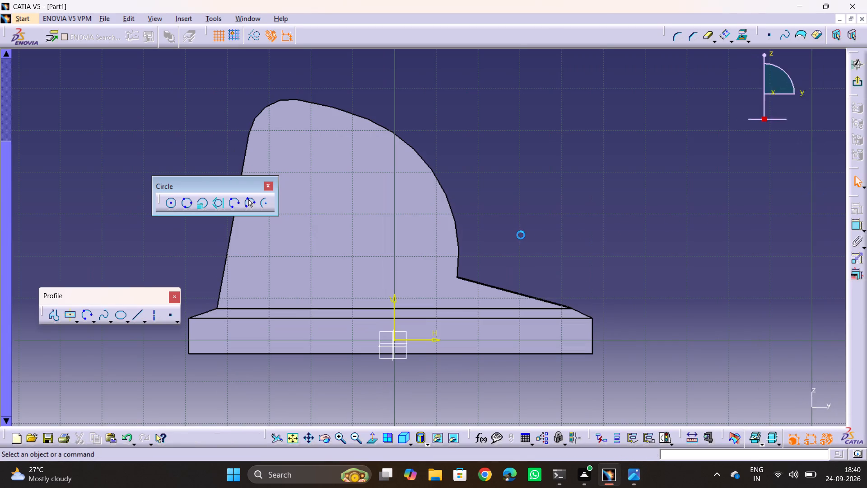
key(ctrl+v)
ctrl+click(484, 250)
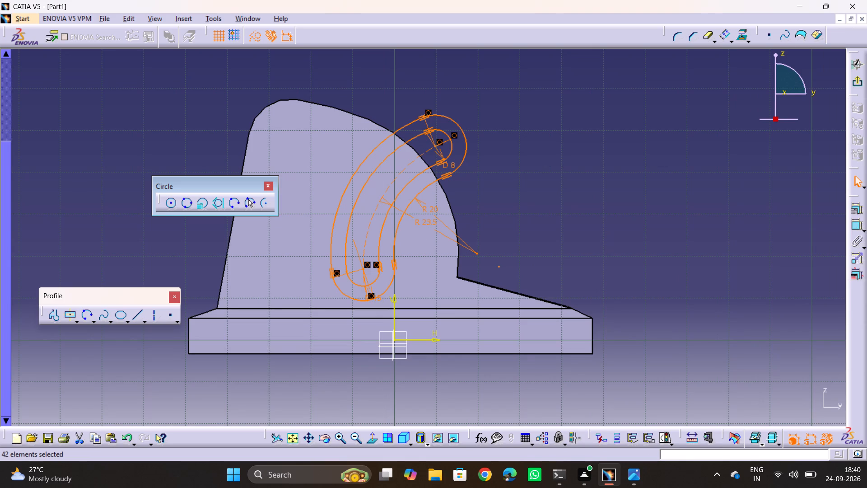
click(555, 207)
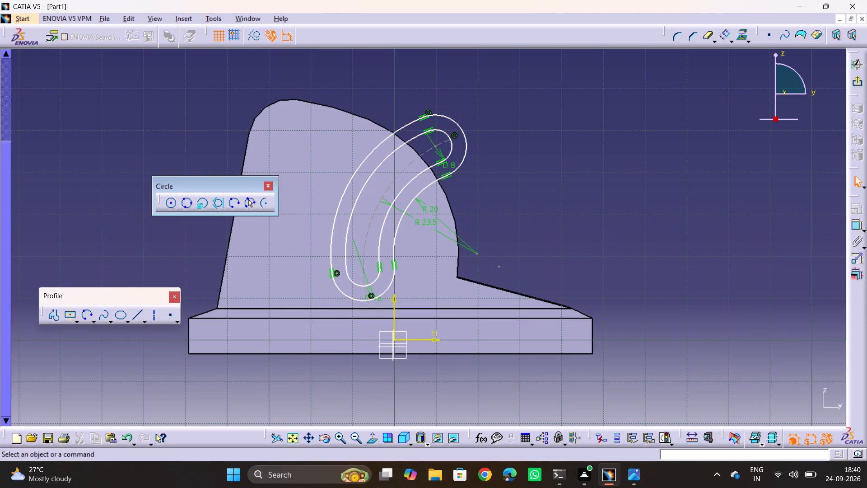
Translate the whole pasted slot profile, with duplicate mode off, to clear space beyond the plate's curved edge.
drag(522, 79, 262, 335)
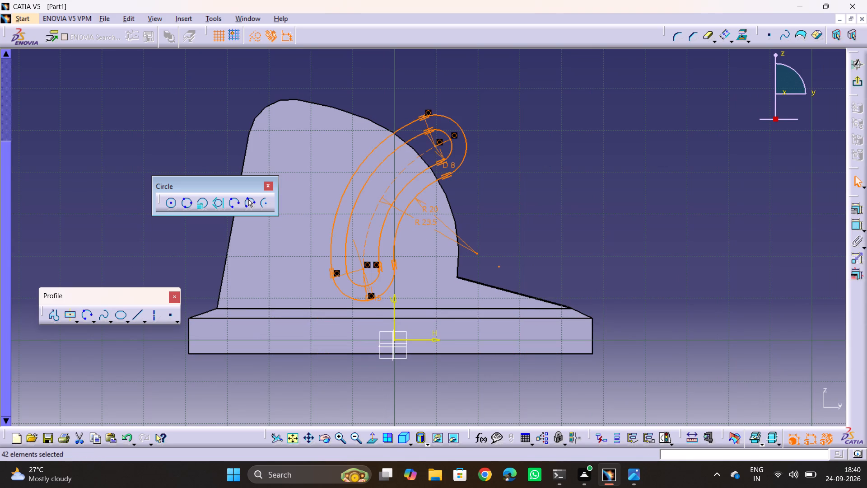
middle_drag(614, 235, 729, 231)
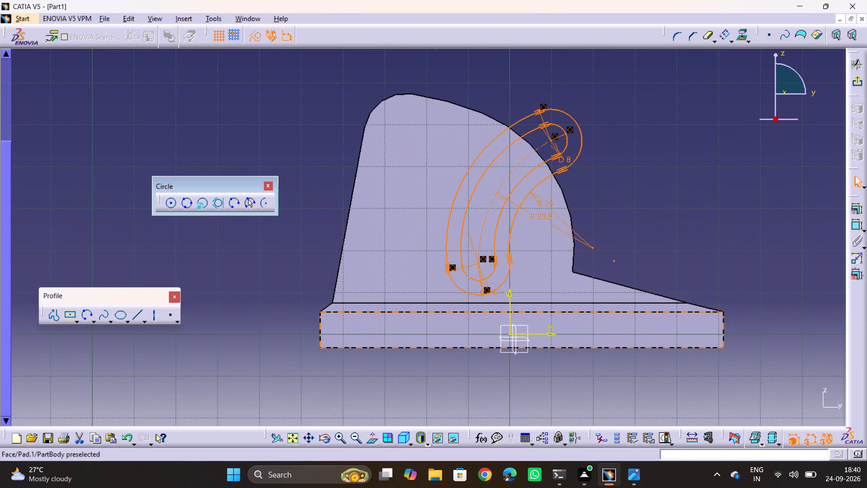
click(731, 41)
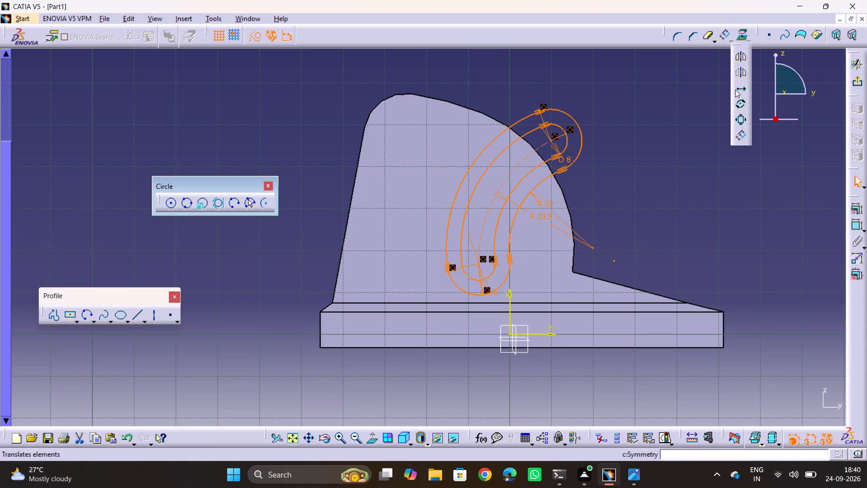
click(735, 89)
click(506, 242)
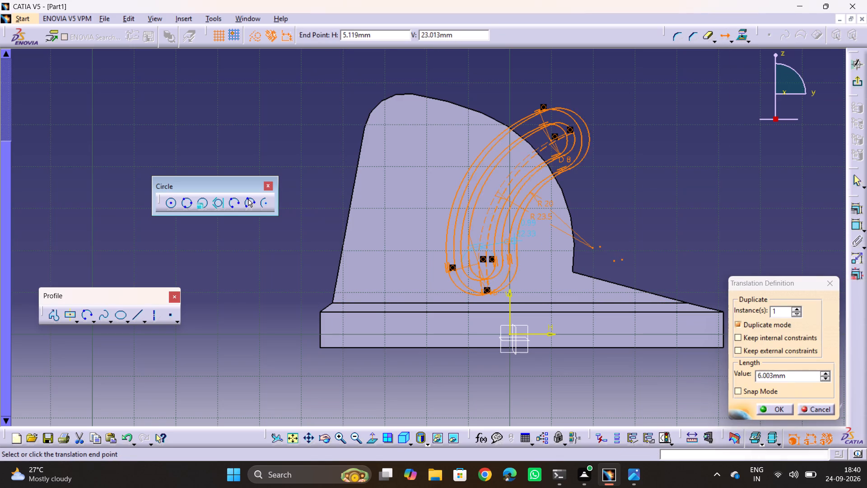
click(741, 323)
click(707, 201)
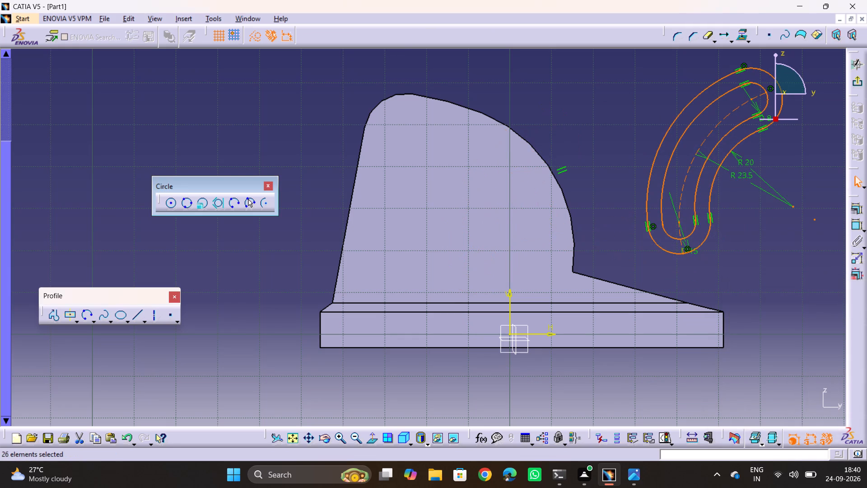
middle_drag(738, 238, 615, 287)
click(669, 286)
key(Escape)
key(Escape)
key(Escape)
Delete the stray constraint symbol left beside the plate's curved edge.
drag(421, 212, 453, 239)
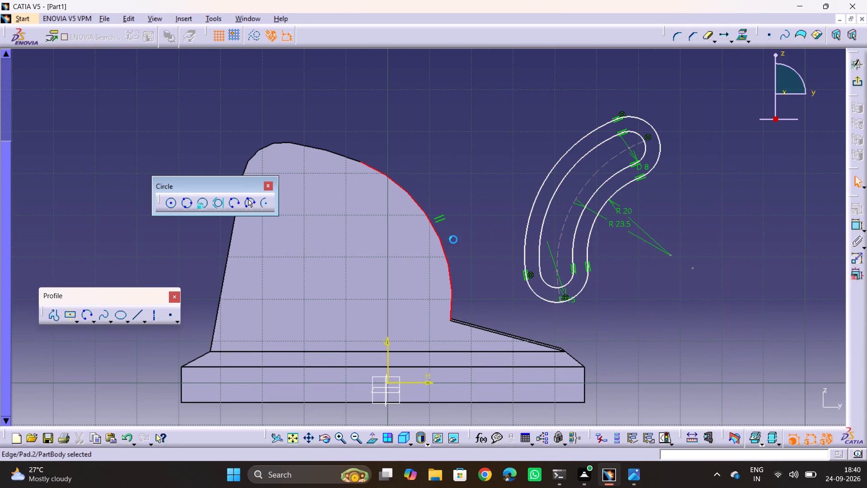
drag(453, 239, 470, 240)
click(470, 240)
drag(415, 180, 508, 281)
key(Delete)
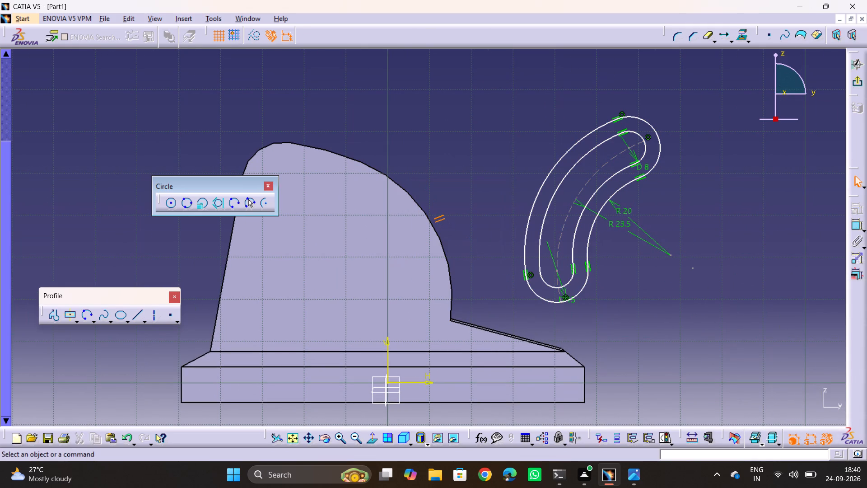
Mirror the whole slot profile about the sketch's vertical axis.
drag(502, 84, 700, 314)
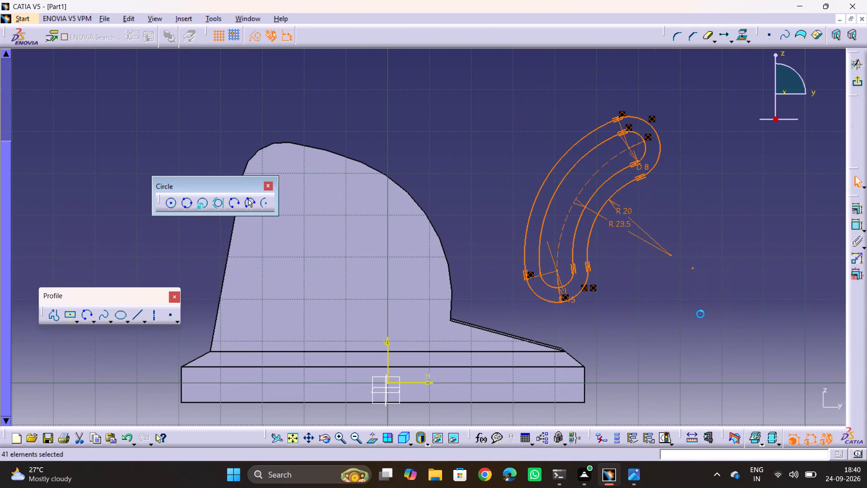
click(730, 42)
click(739, 61)
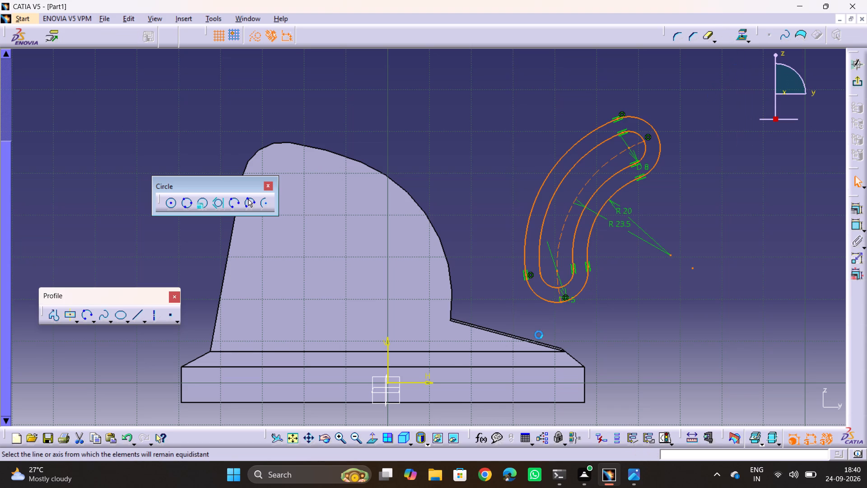
click(387, 350)
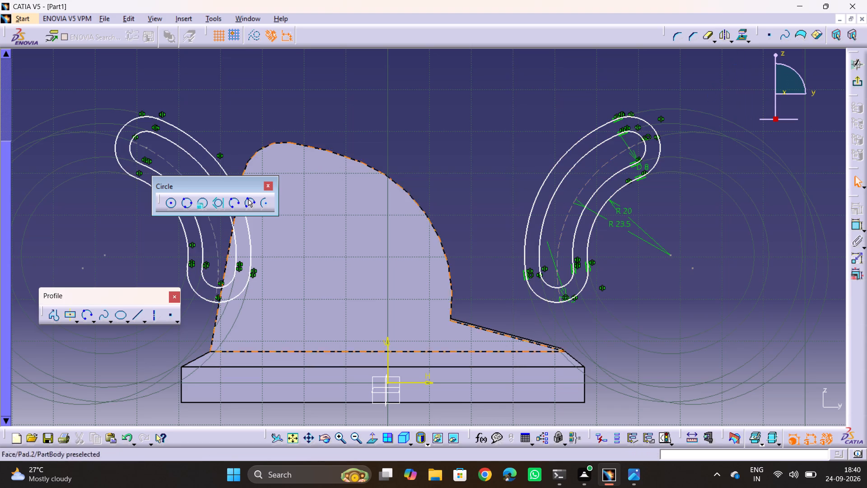
click(705, 289)
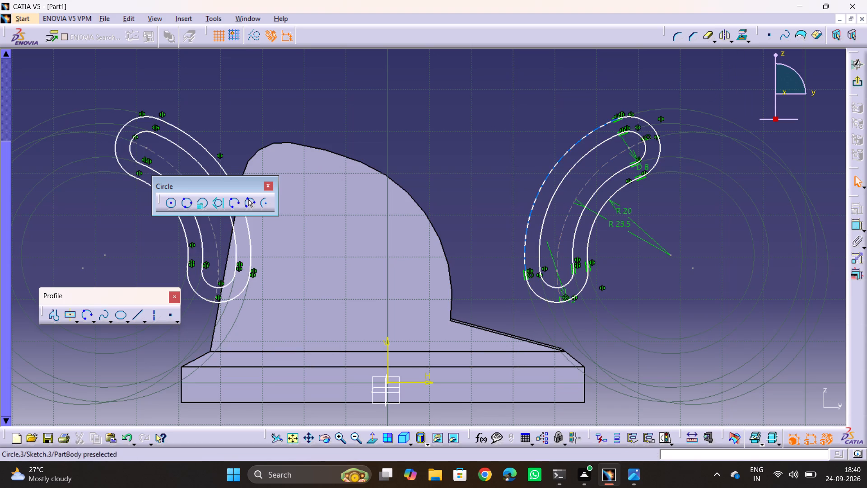
Delete the original slot profile and its leftover point and constraint, keeping only the mirrored copy.
drag(486, 57, 654, 296)
drag(660, 302, 695, 329)
drag(447, 58, 492, 141)
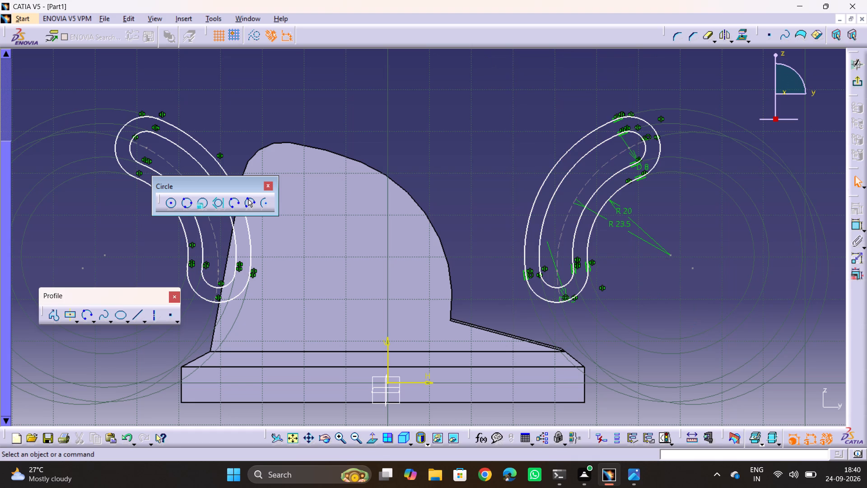
drag(492, 141, 721, 295)
key(Delete)
drag(493, 167, 663, 343)
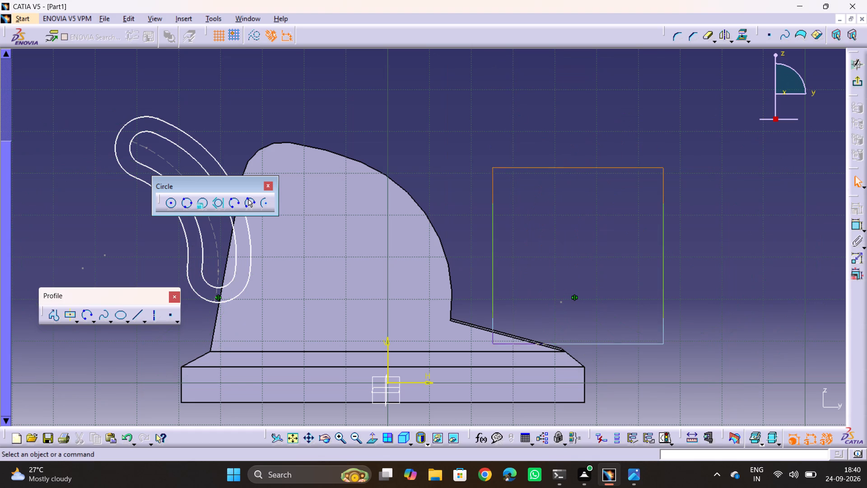
drag(663, 343, 676, 346)
key(Delete)
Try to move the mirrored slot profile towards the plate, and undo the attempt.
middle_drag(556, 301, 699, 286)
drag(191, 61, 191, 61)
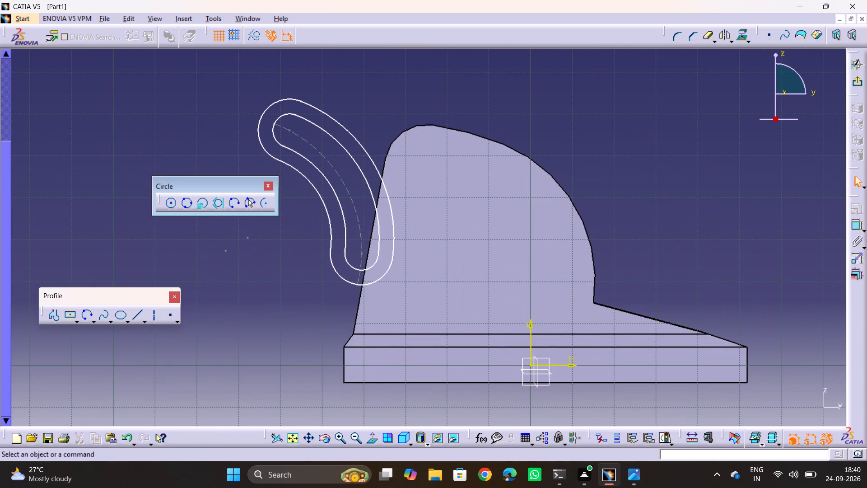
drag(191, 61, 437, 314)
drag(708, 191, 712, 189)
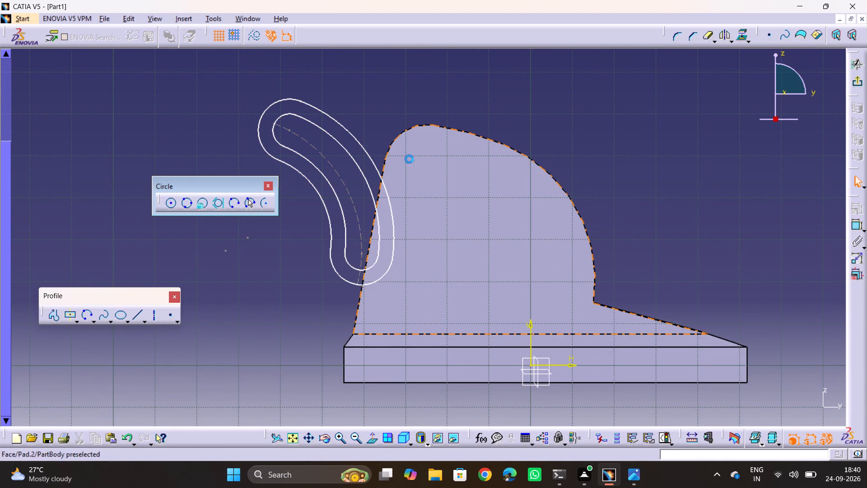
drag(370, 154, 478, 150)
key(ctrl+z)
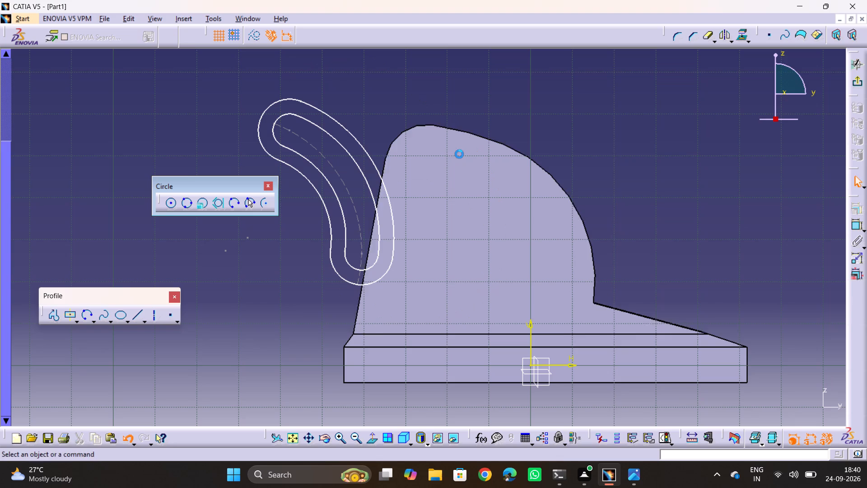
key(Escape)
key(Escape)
Auto-constrain the mirrored slot profile in Chained mode, with the V axis as reference and the H axis as symmetry line.
drag(203, 77, 439, 289)
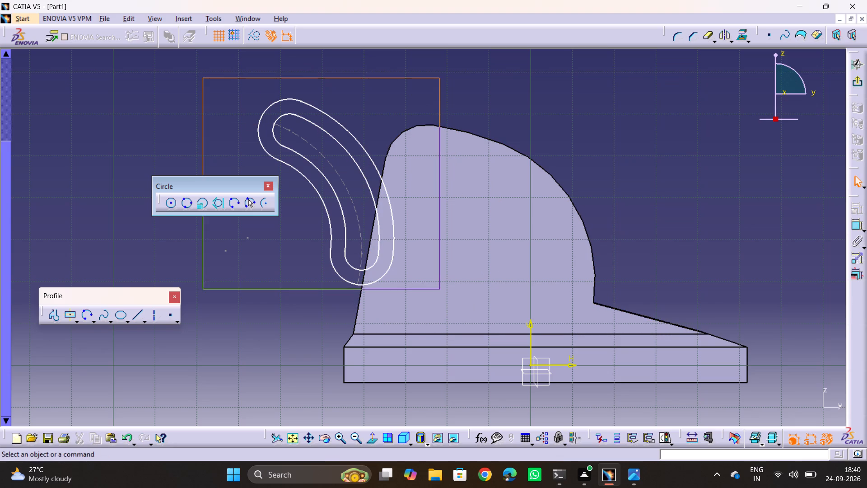
drag(439, 289, 452, 307)
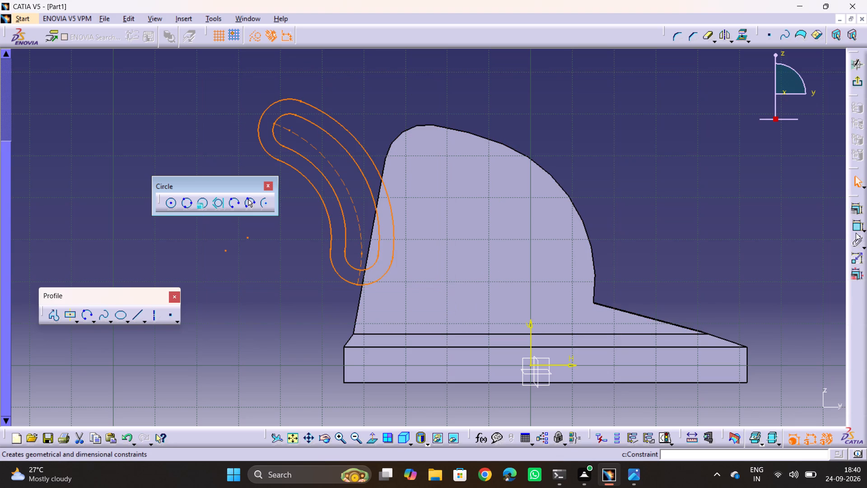
click(857, 260)
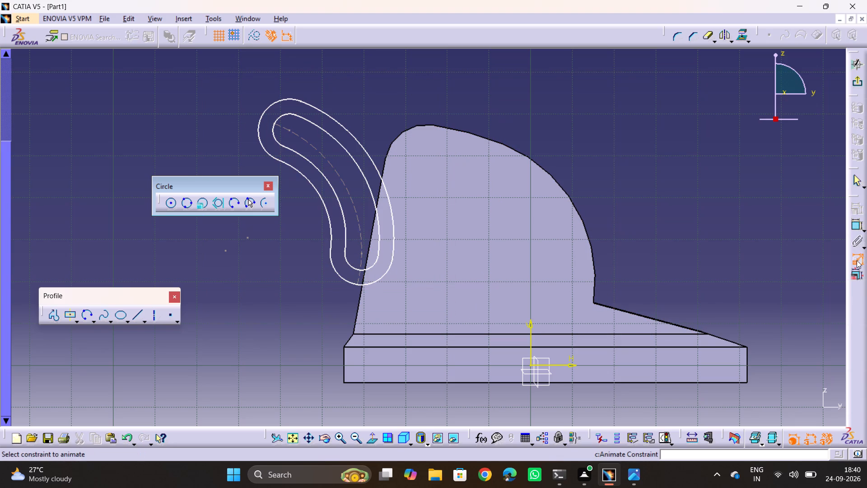
click(857, 260)
click(865, 246)
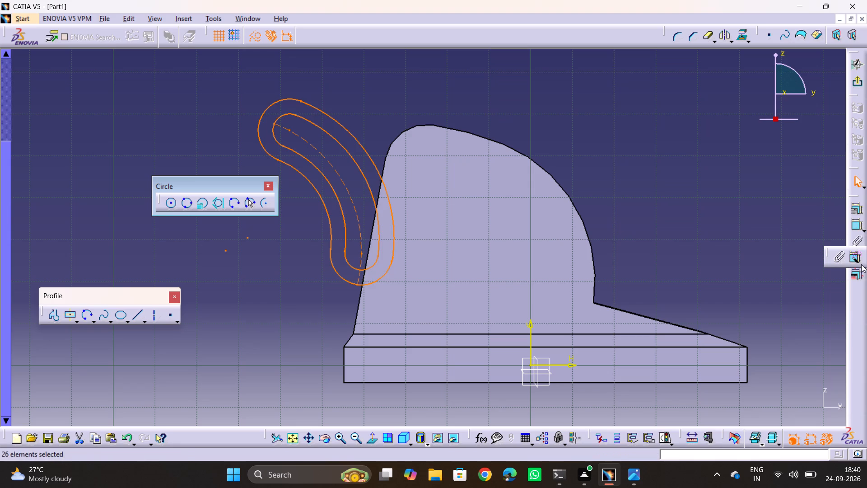
click(859, 263)
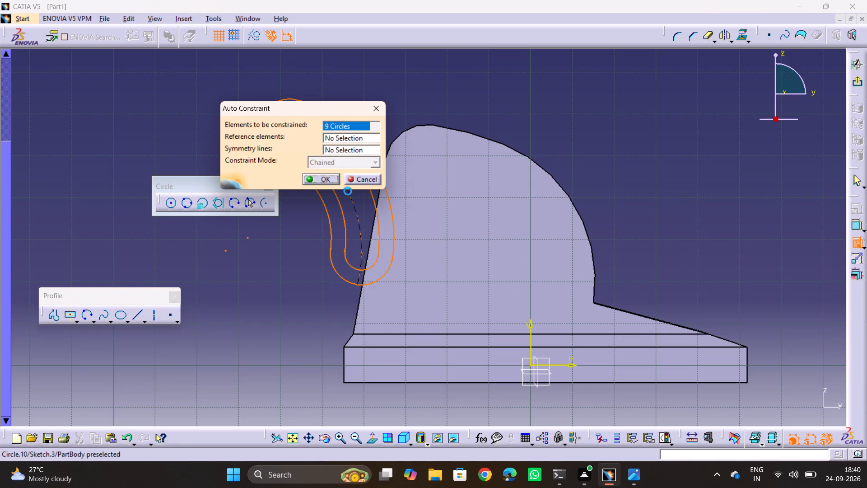
click(339, 137)
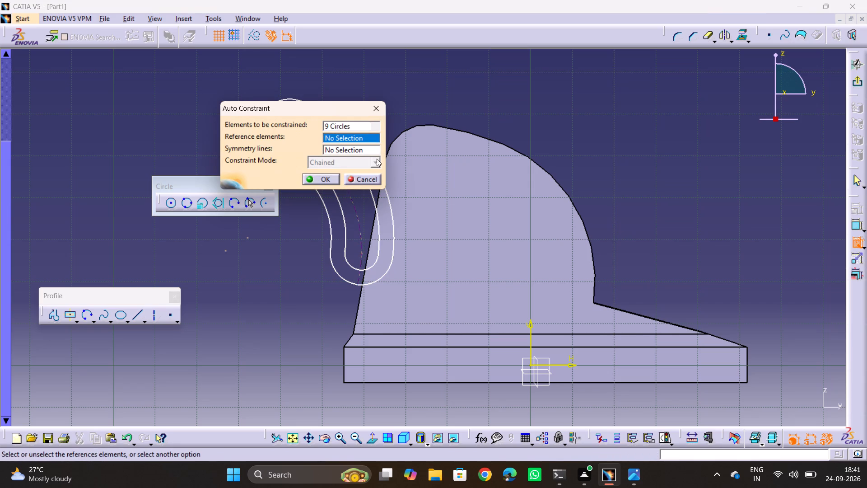
click(528, 323)
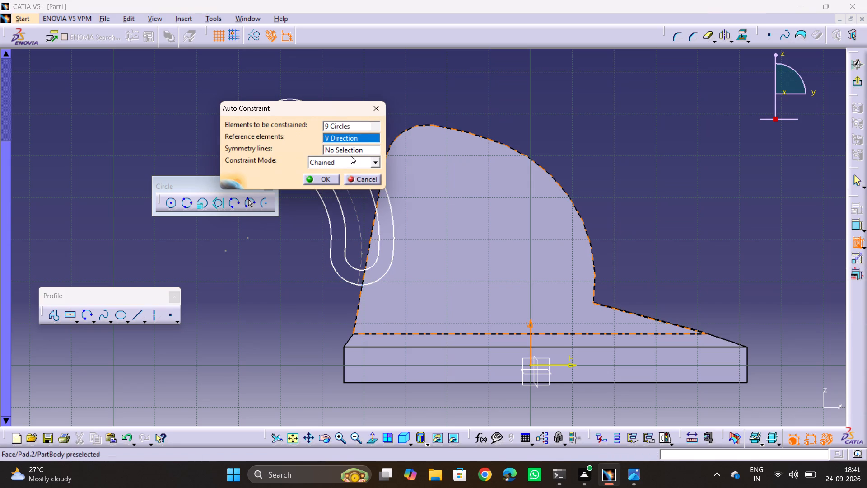
click(351, 154)
click(557, 365)
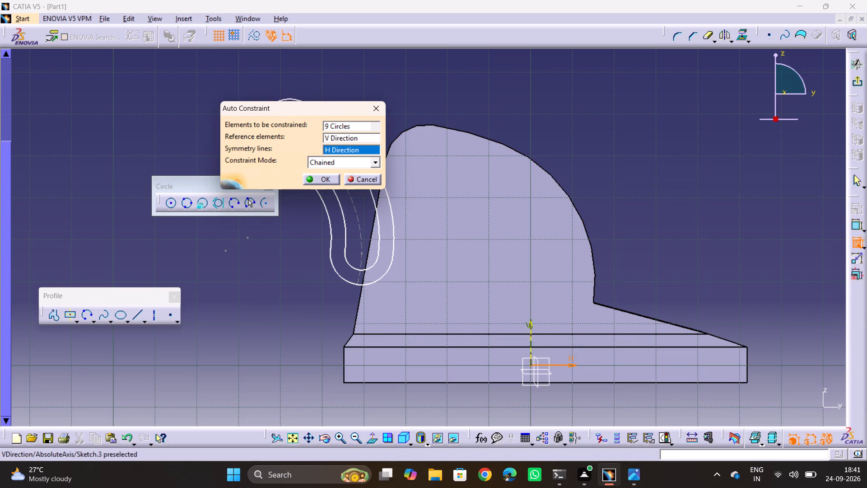
double_click(316, 175)
click(676, 211)
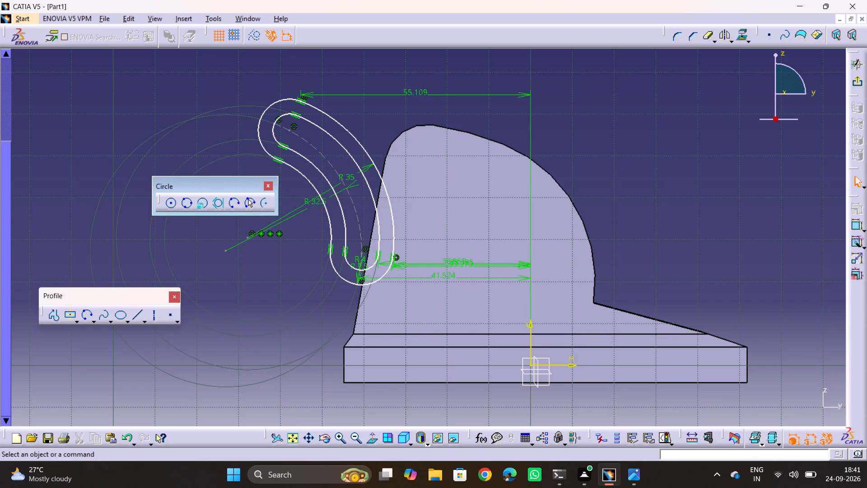
Constrain the slot's outer long arc to be coincident with the plate's large curved edge.
click(366, 149)
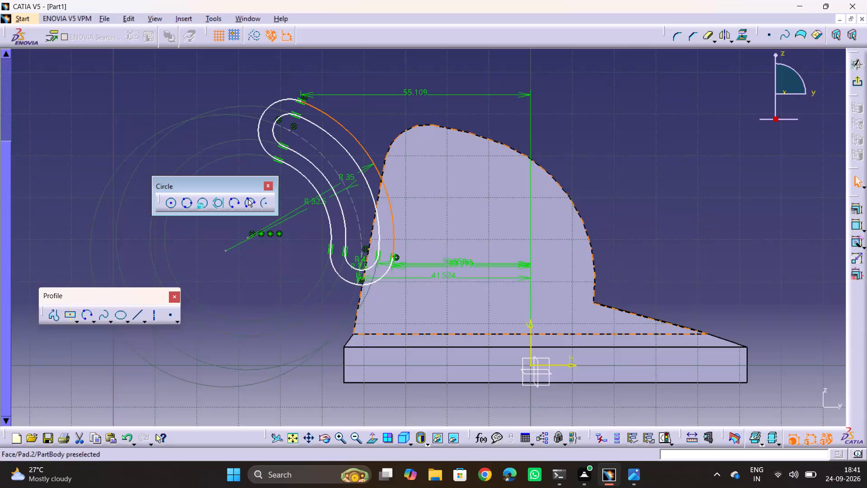
ctrl+click(547, 170)
click(860, 209)
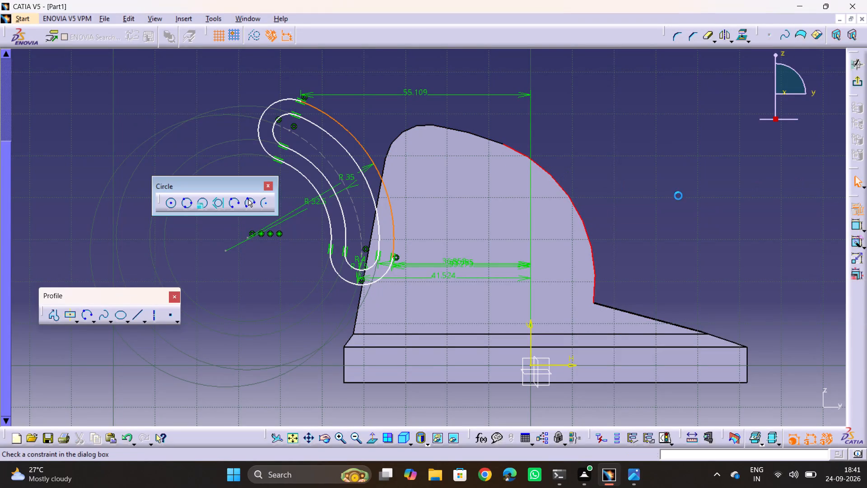
click(257, 124)
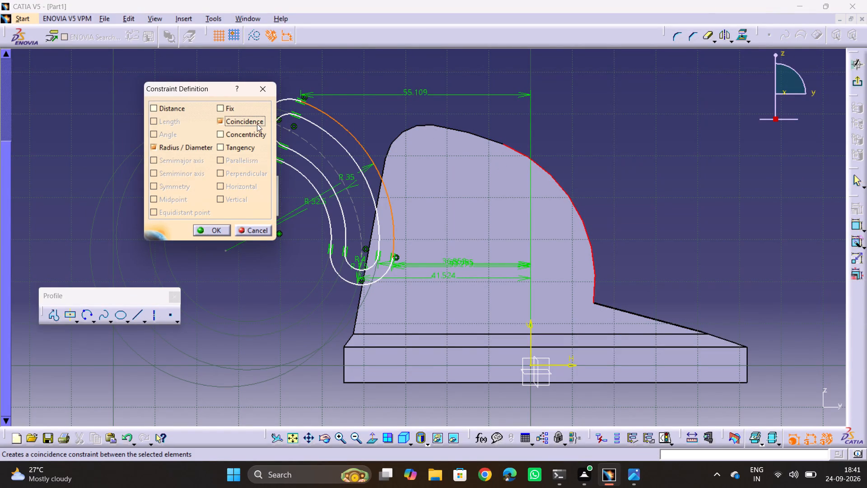
click(215, 230)
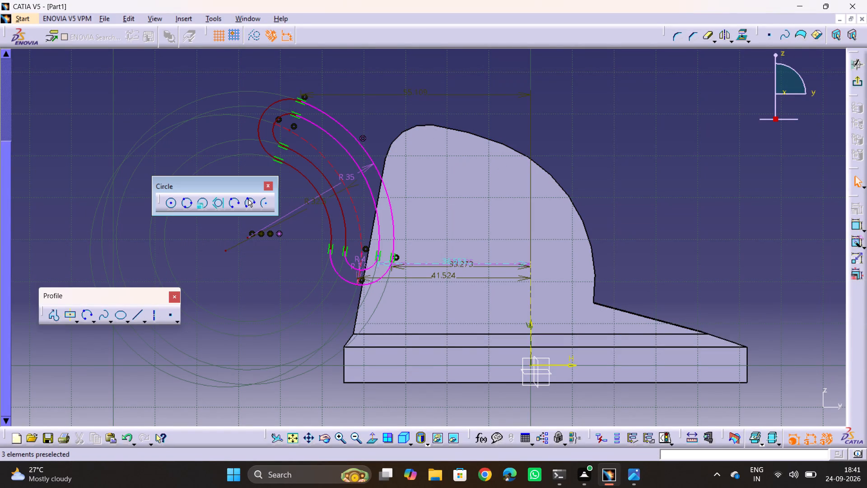
Delete the horizontal distance dimensions between the slot's lower end and the vertical axis.
click(458, 266)
key(Delete)
click(459, 262)
key(Delete)
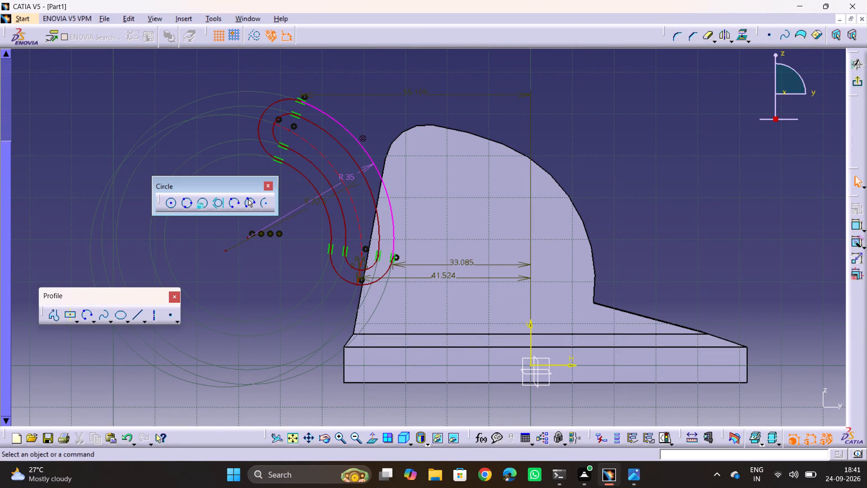
click(459, 263)
key(Delete)
double_click(449, 273)
key(Delete)
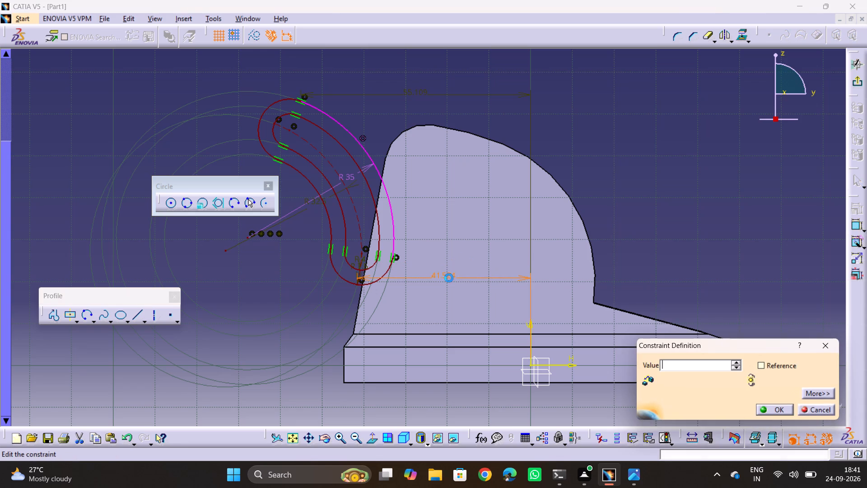
click(762, 410)
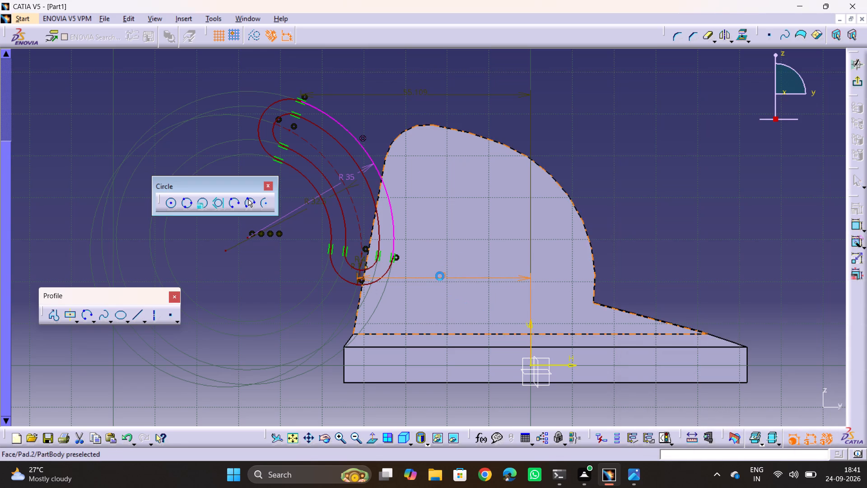
click(717, 221)
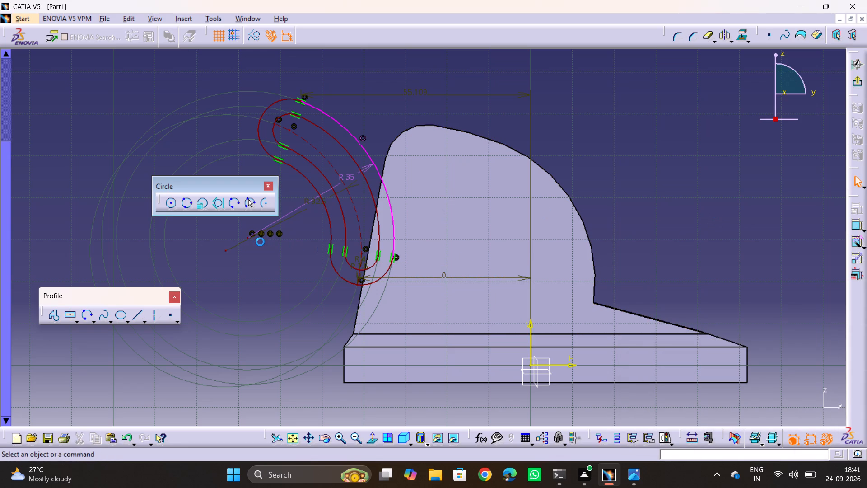
click(445, 276)
key(Delete)
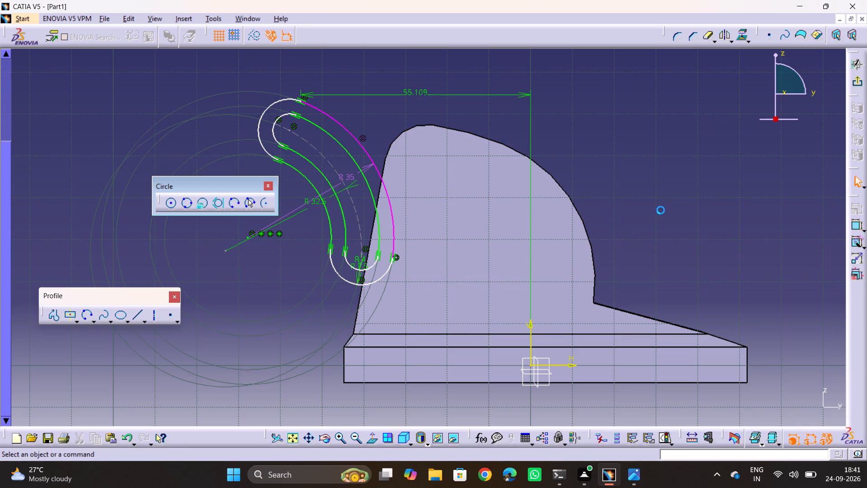
Delete the R 35 dimension from the slot's outer long arc.
click(661, 210)
key(Delete)
key(Delete)
click(348, 177)
key(Delete)
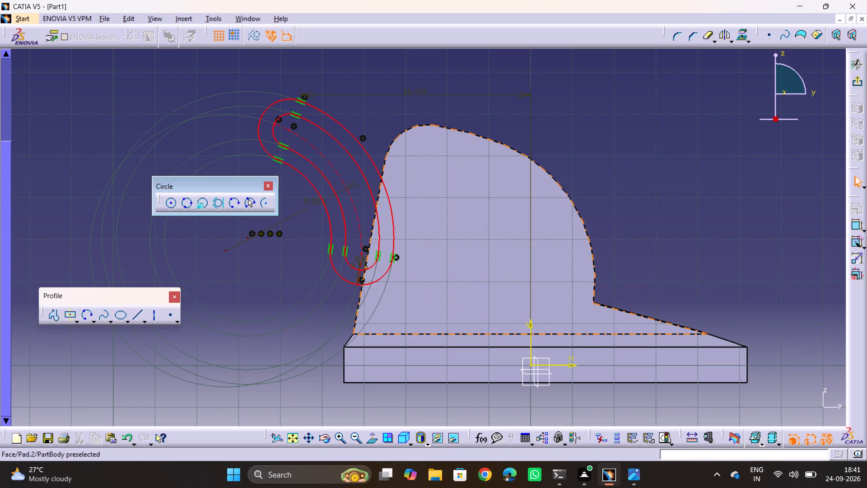
Delete the horizontal distance dimension between the slot's upper end and the vertical axis.
click(419, 92)
key(Delete)
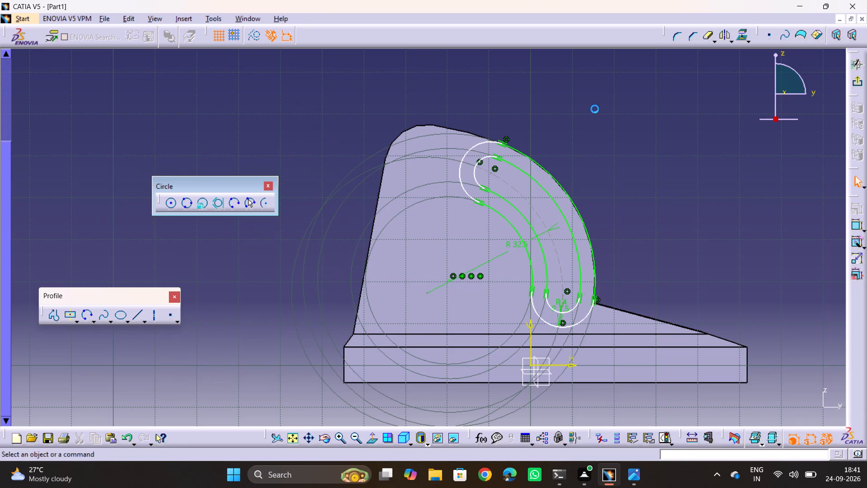
Compare the slot profile's placement on the upright plate with reference drawing 17.jpg, viewing the model in isometric.
key(alt+Tab)
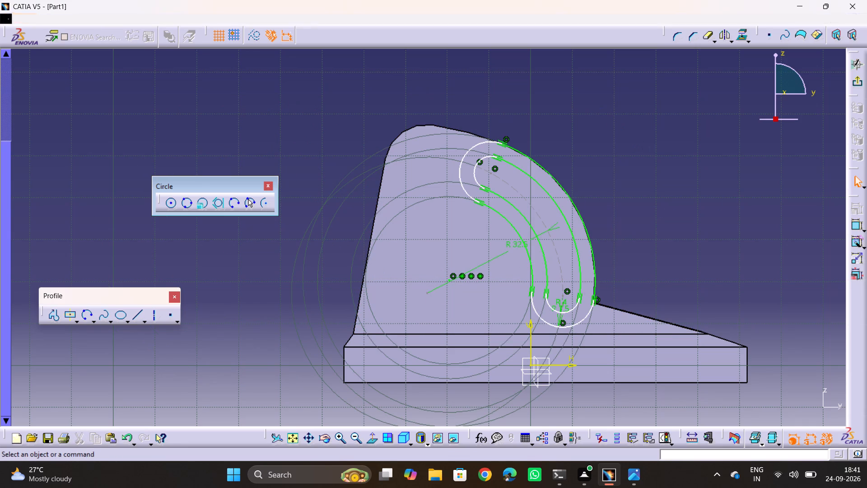
key(alt+Tab)
middle_drag(557, 261, 367, 301)
drag(545, 264, 367, 301)
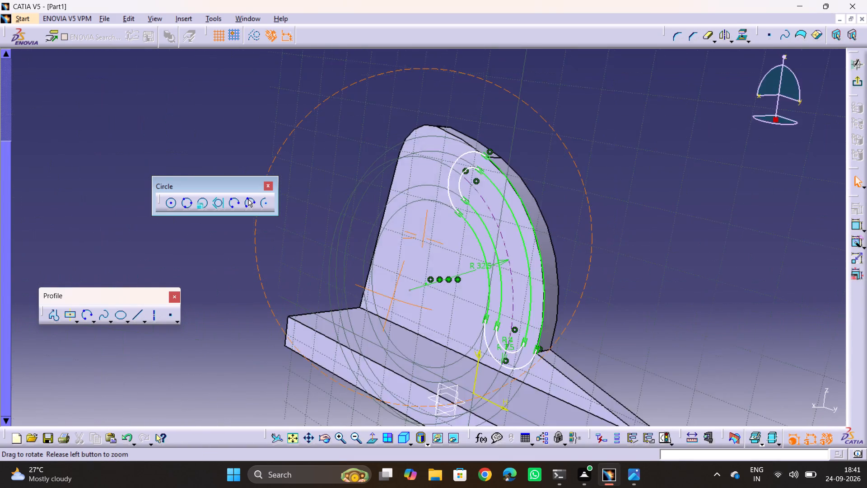
drag(367, 301, 377, 286)
middle_drag(367, 301, 377, 286)
key(alt+Tab)
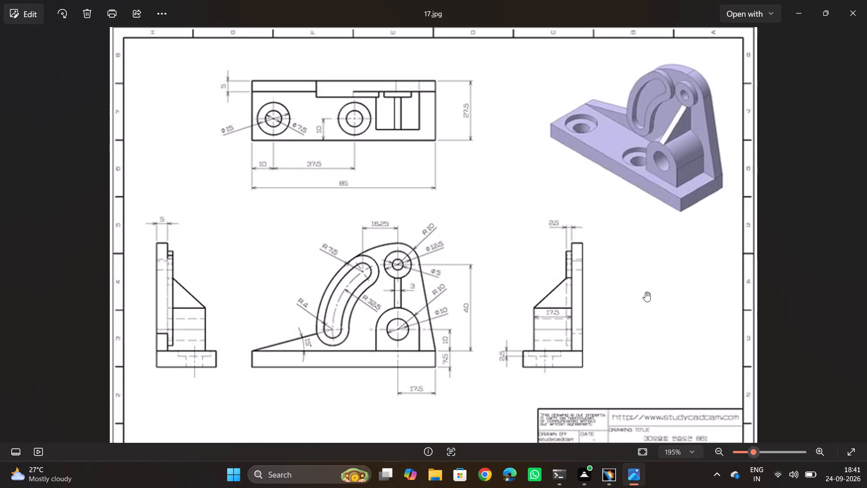
key(alt+Tab)
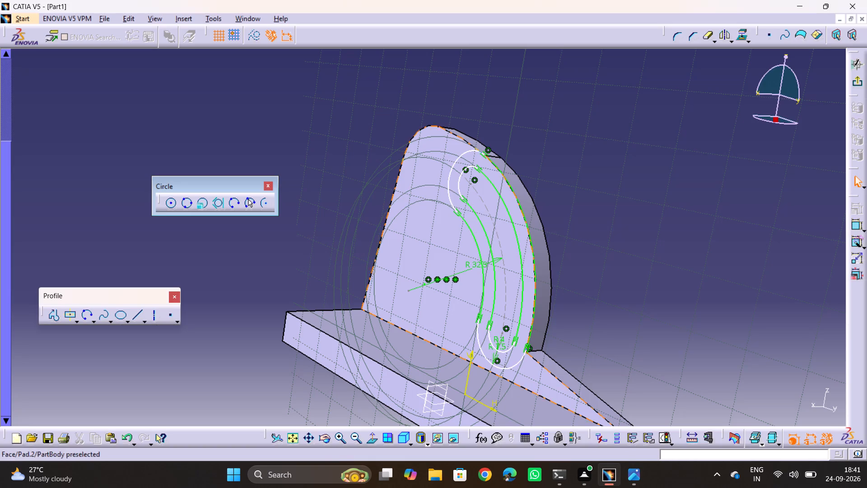
click(402, 439)
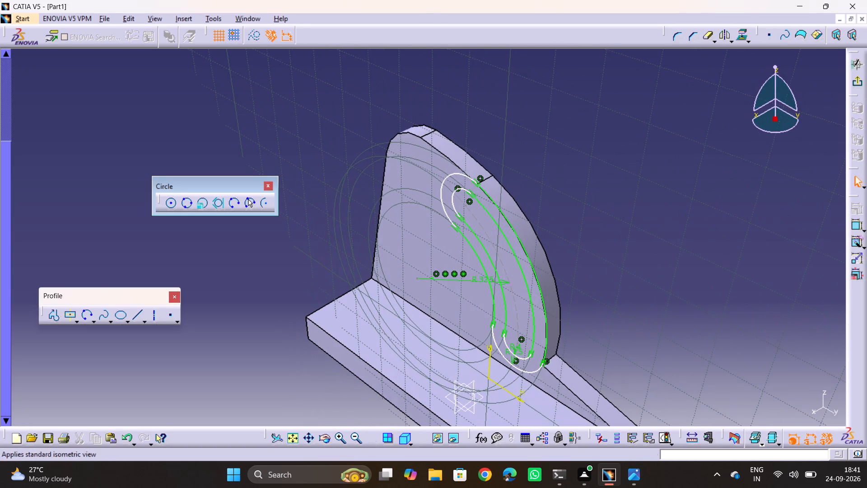
middle_drag(597, 317, 571, 212)
key(alt+Tab)
key(alt+Tab)
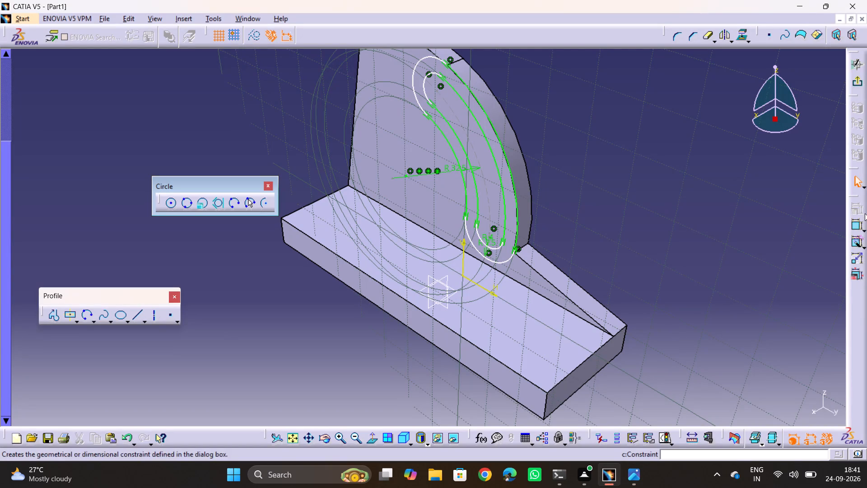
Exit the sketch and pad the curved slot profile by 2.5 mm on the upright plate.
click(862, 81)
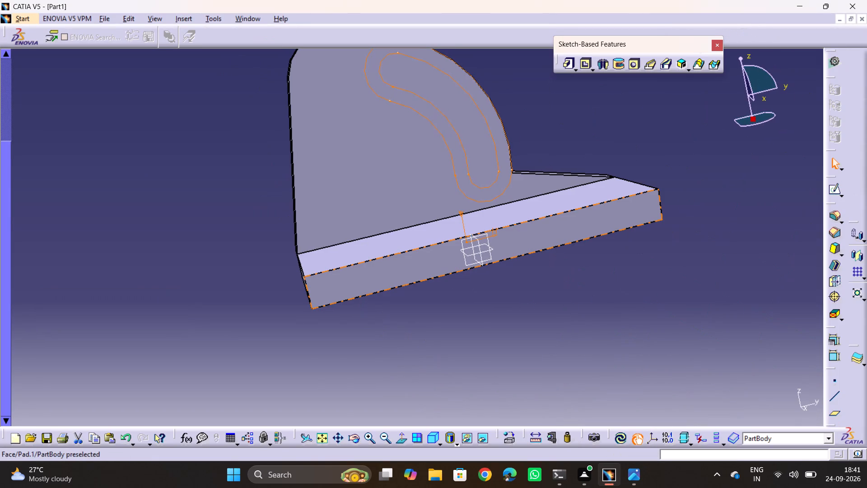
middle_drag(595, 224, 591, 296)
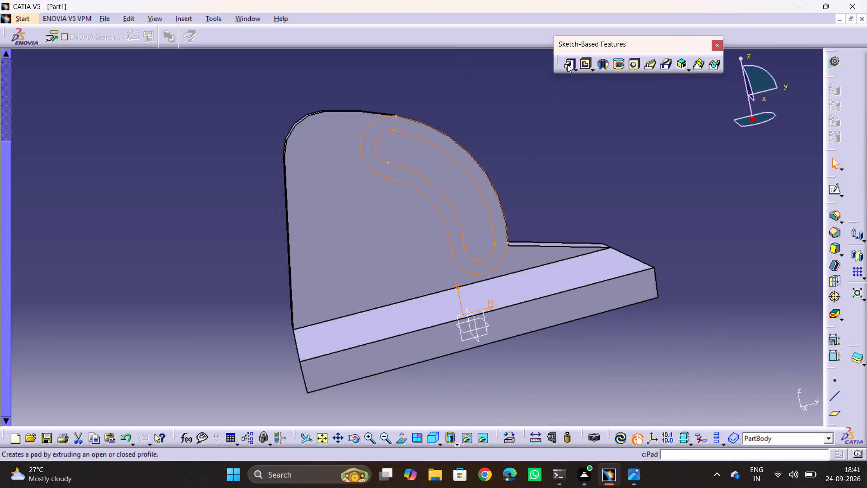
click(567, 65)
key(alt+Tab)
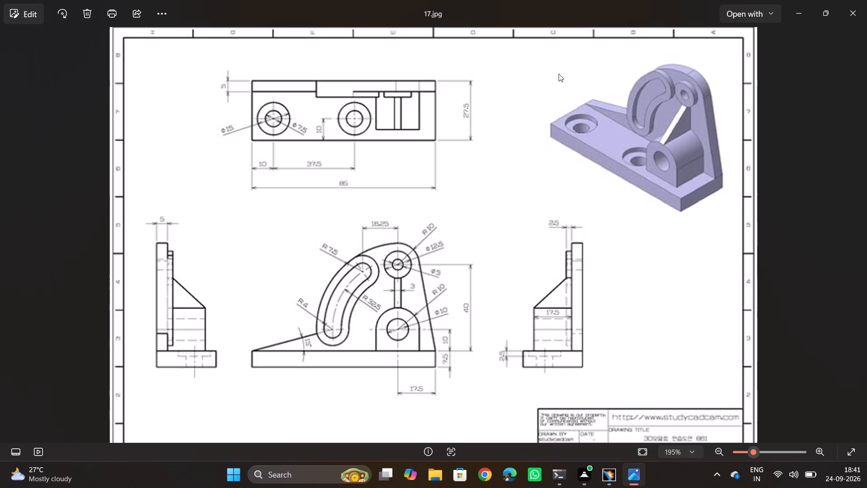
key(alt+Tab)
text(2..)
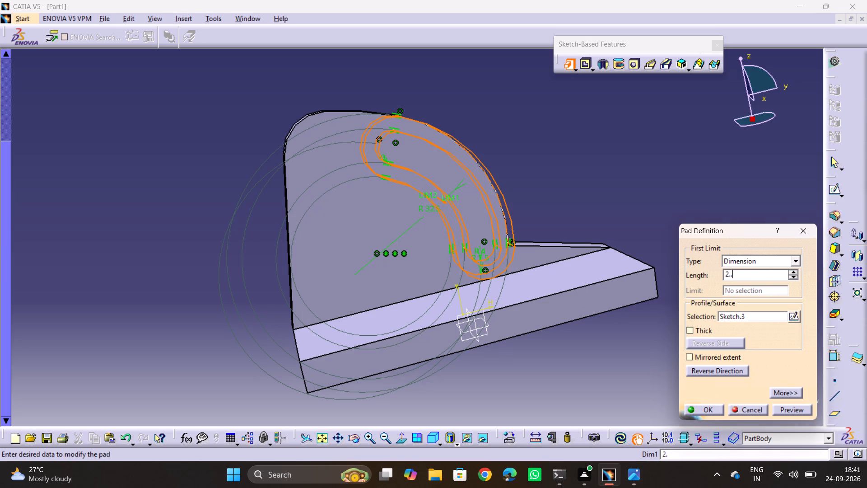
key(BackSpace)
key(5)
key(Return)
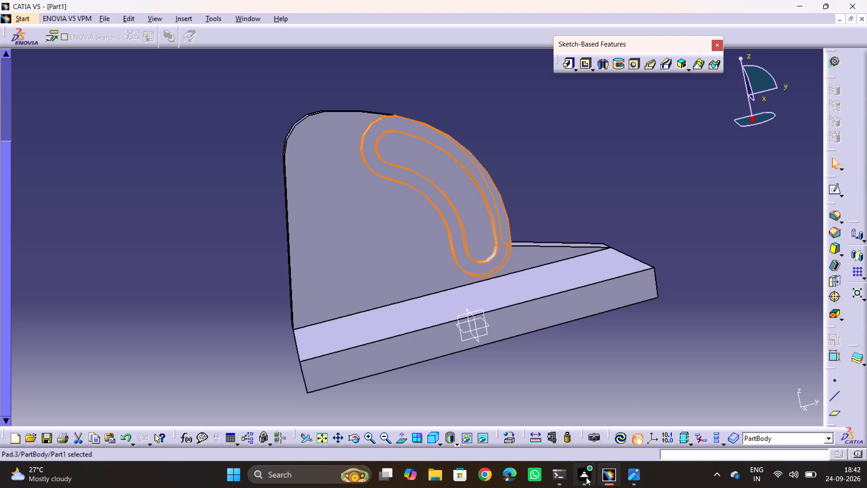
Open a new sketch on the upright plate's face that carries the raised slot, checking against reference drawing 17.jpg.
click(650, 355)
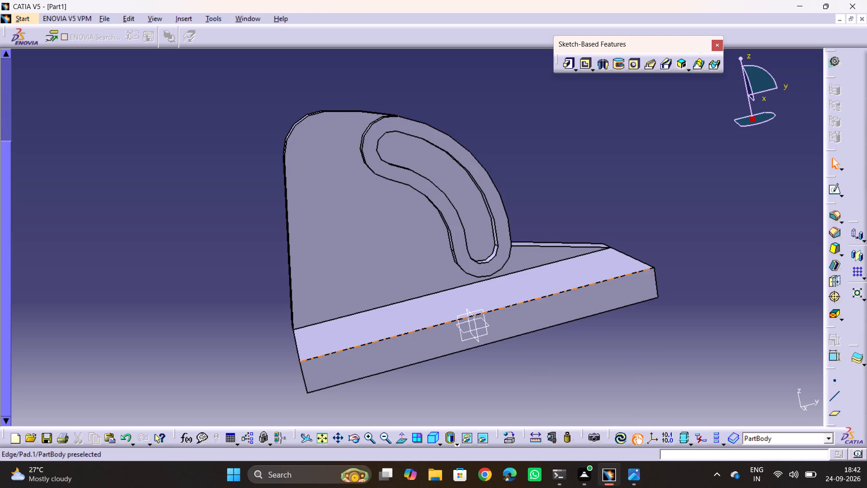
middle_drag(551, 189, 406, 275)
drag(536, 193, 406, 275)
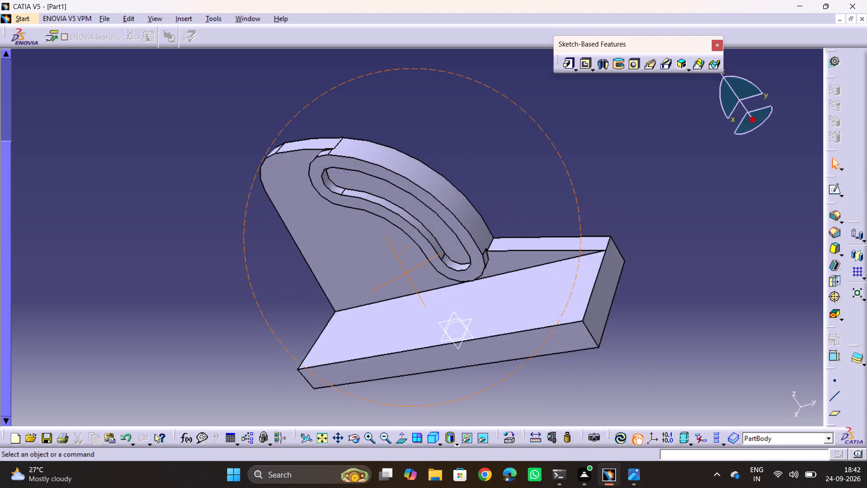
drag(406, 275, 634, 141)
middle_drag(406, 275, 634, 141)
key(alt+Tab)
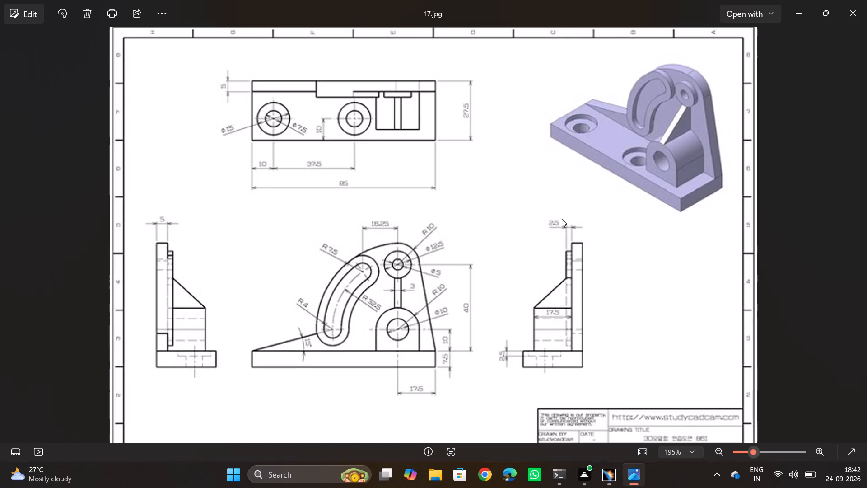
middle_drag(533, 260, 547, 233)
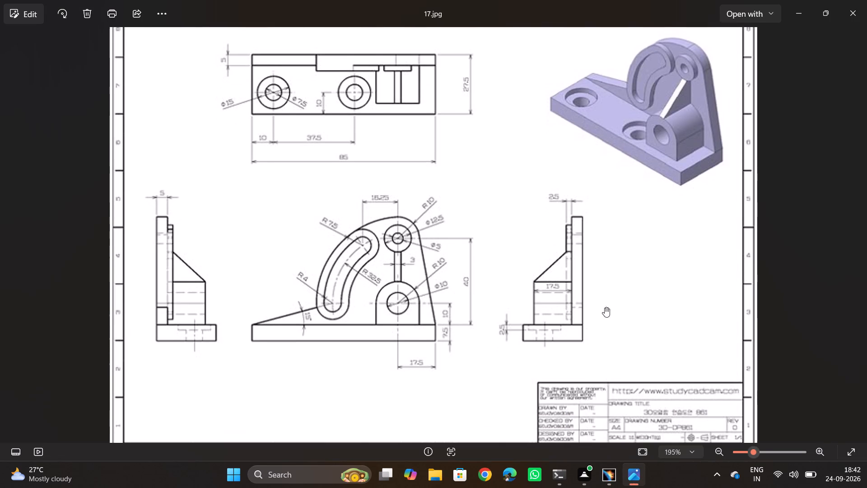
key(alt+Tab)
click(401, 282)
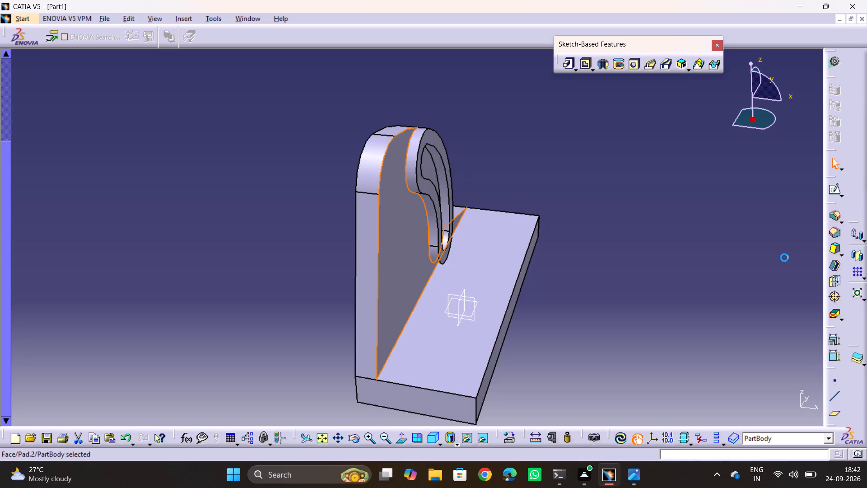
click(826, 190)
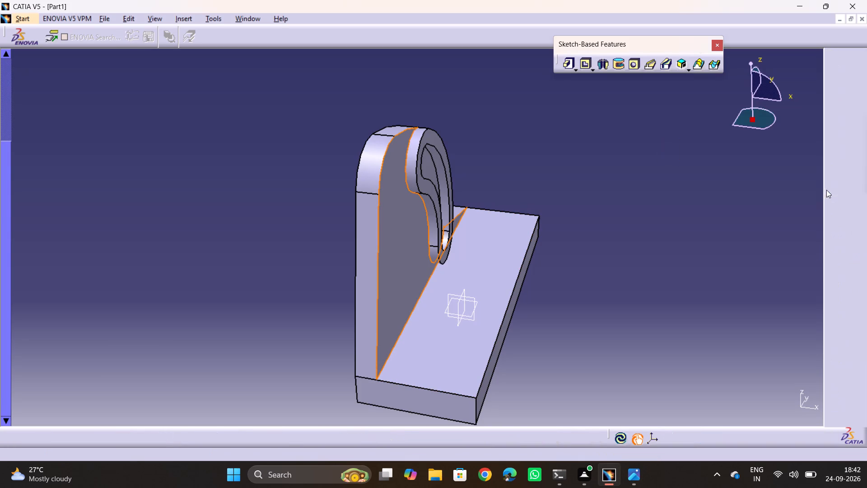
click(835, 188)
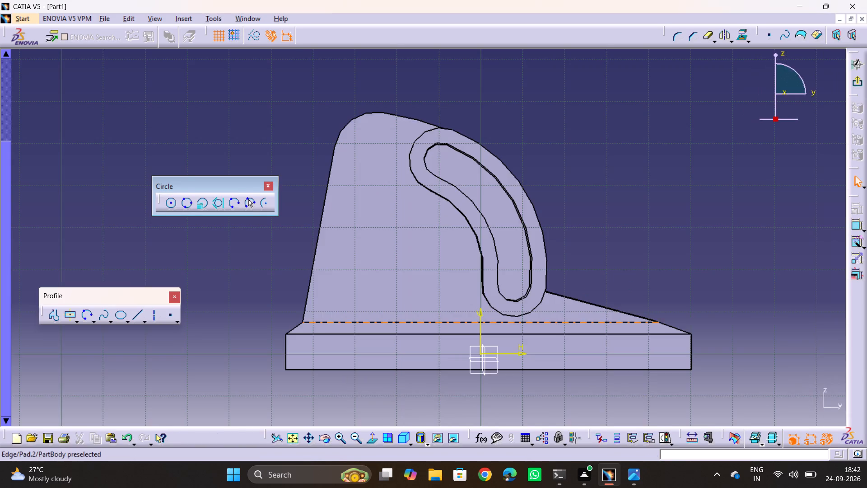
Sketch a circle about 13 mm in diameter on the plate face, beside the slot and above the base.
key(alt+Tab)
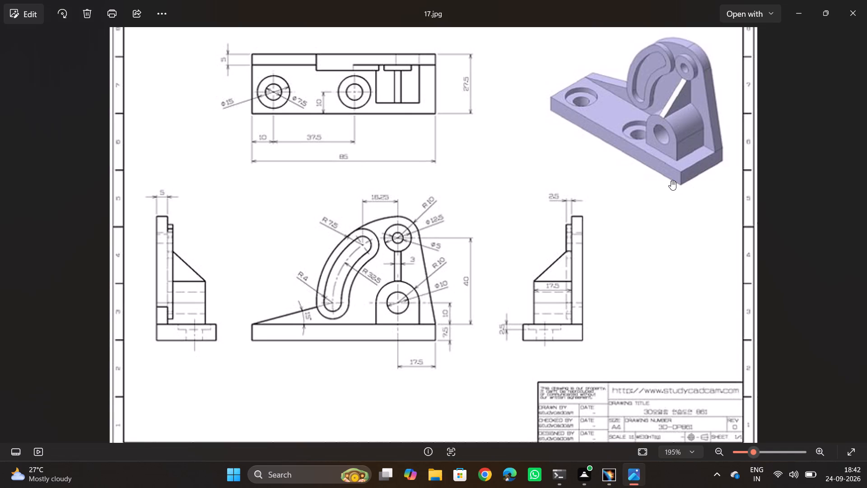
key(alt+Tab)
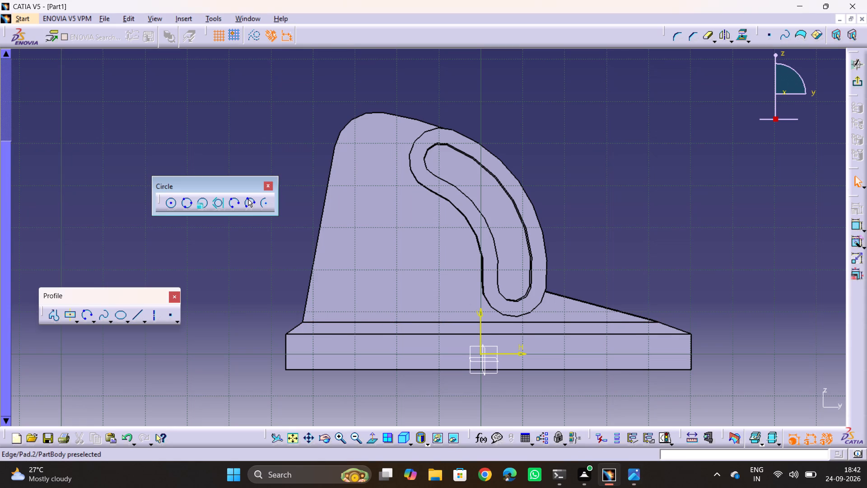
key(alt+Tab)
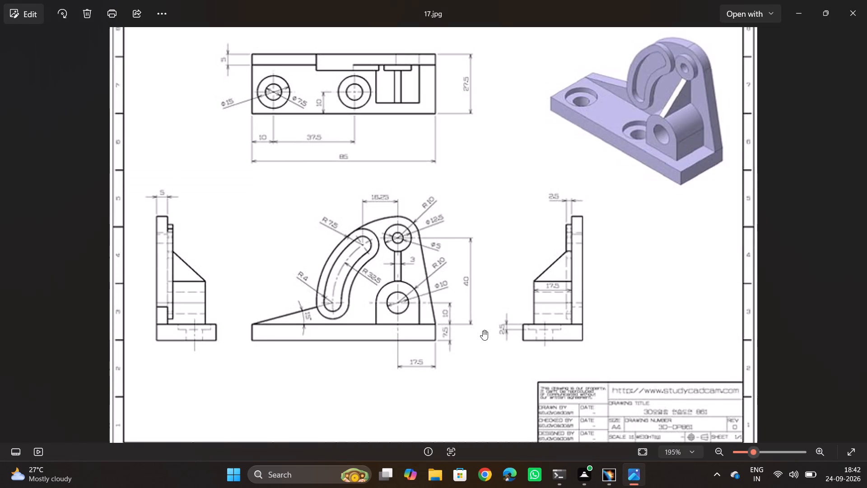
key(alt+Tab)
middle_drag(429, 296, 434, 292)
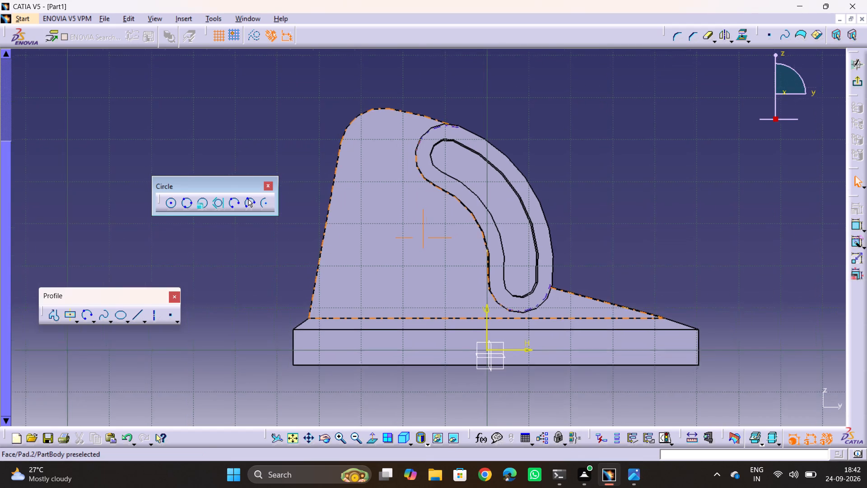
middle_drag(434, 292, 509, 274)
click(173, 206)
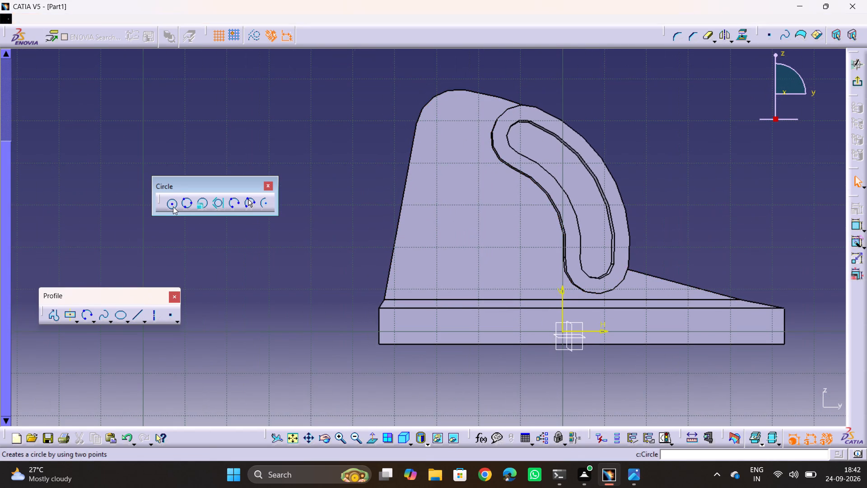
click(457, 246)
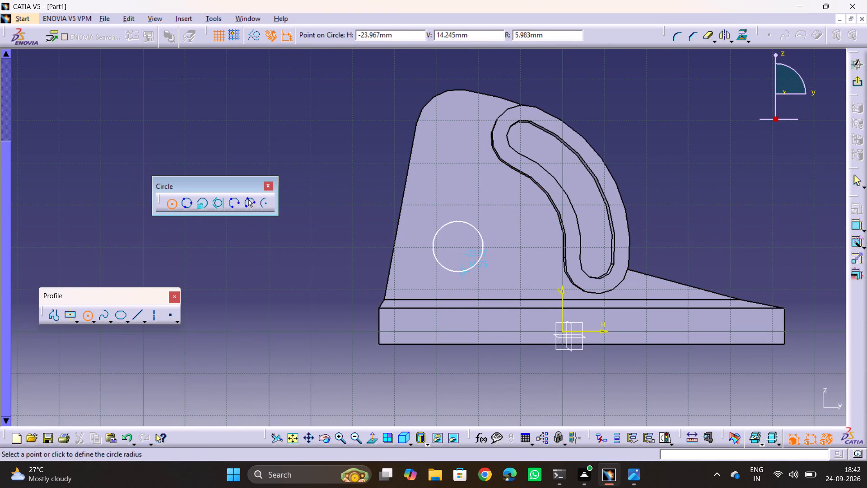
click(462, 273)
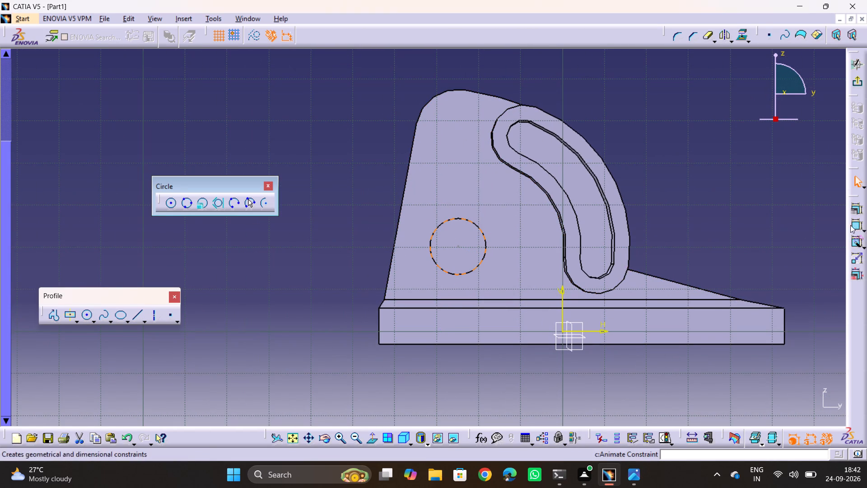
Dimension the circle's diameter and set it to 20 mm.
click(852, 225)
click(342, 253)
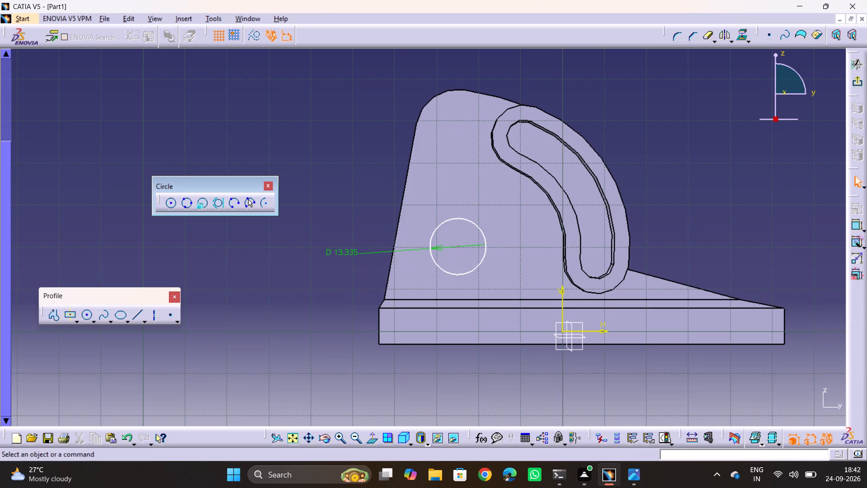
key(alt+Tab)
key(alt+Tab)
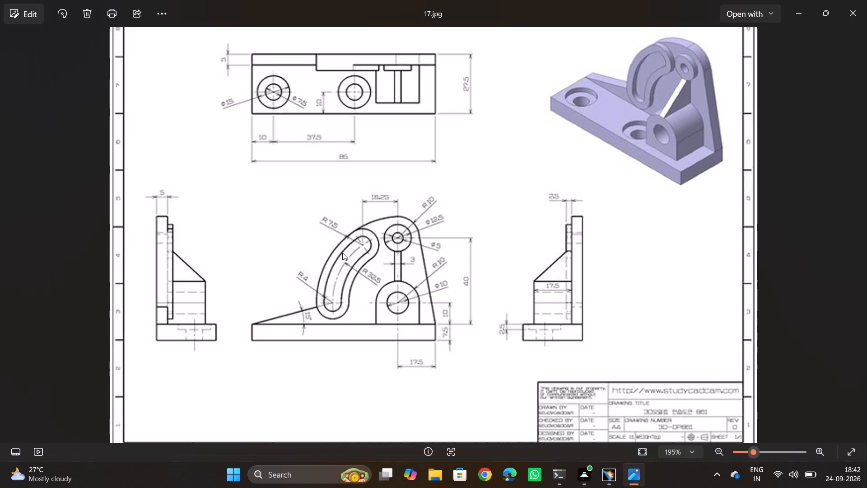
double_click(342, 253)
text(20)
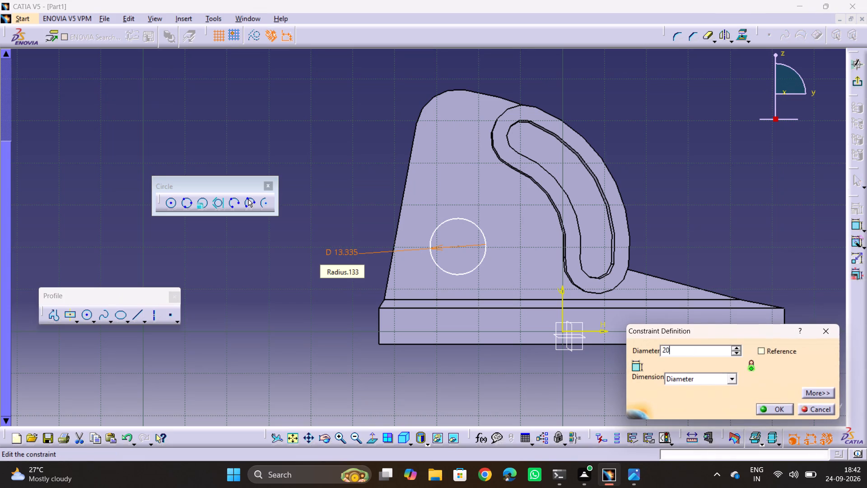
key(Return)
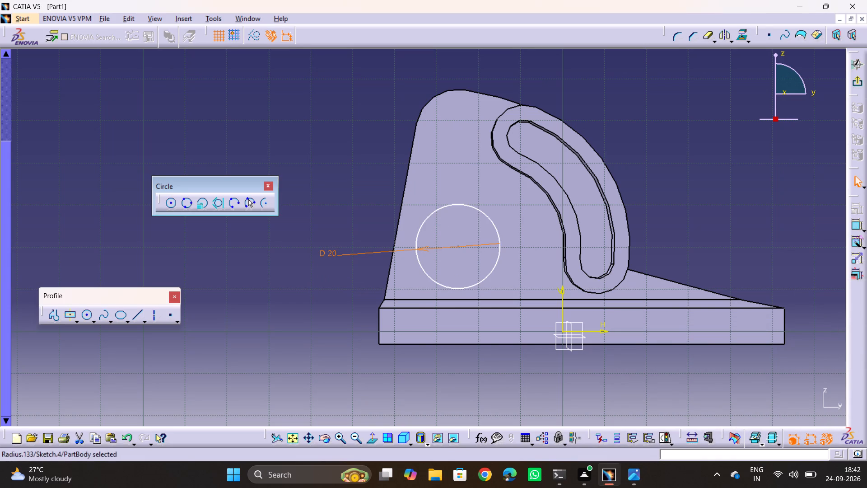
Dimension the horizontal distance from the base's end edge to the 20 mm circle's centre and set it to 17.5 mm, per drawing 17.jpg.
click(844, 228)
click(853, 228)
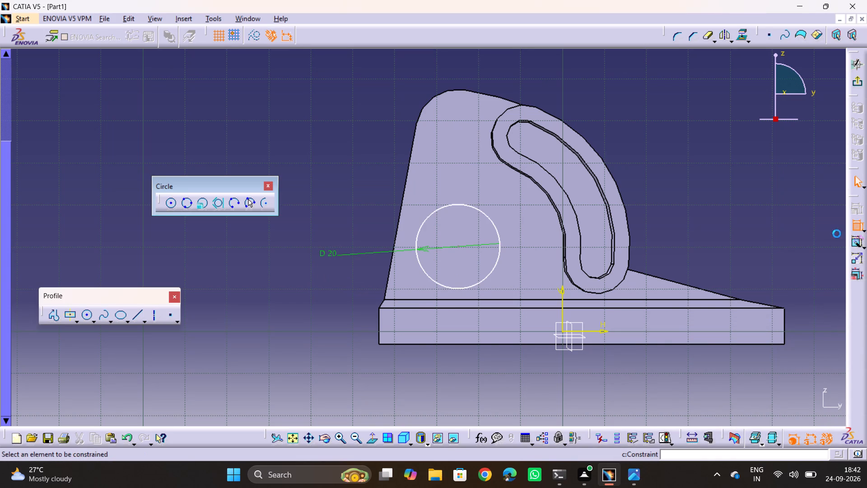
click(379, 327)
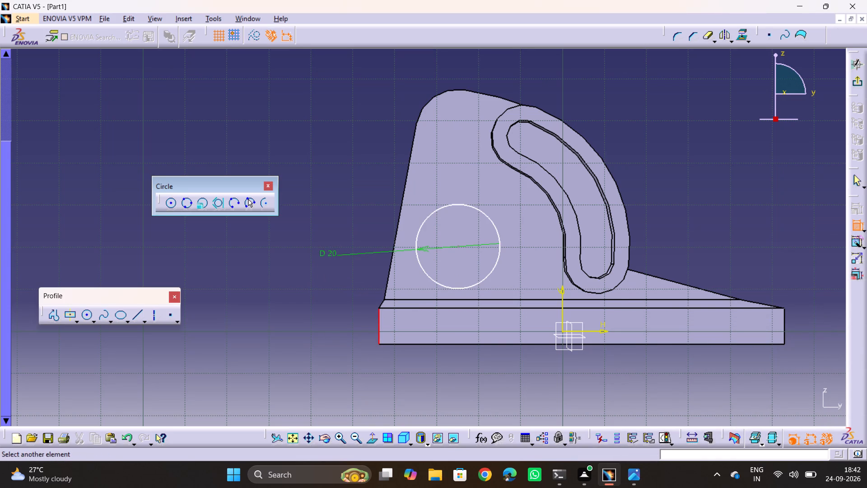
click(458, 245)
click(403, 386)
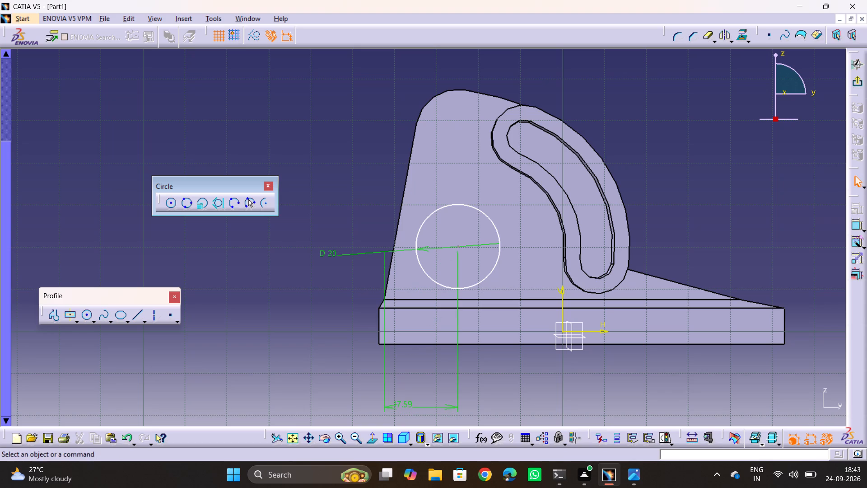
double_click(401, 405)
key(alt+Tab)
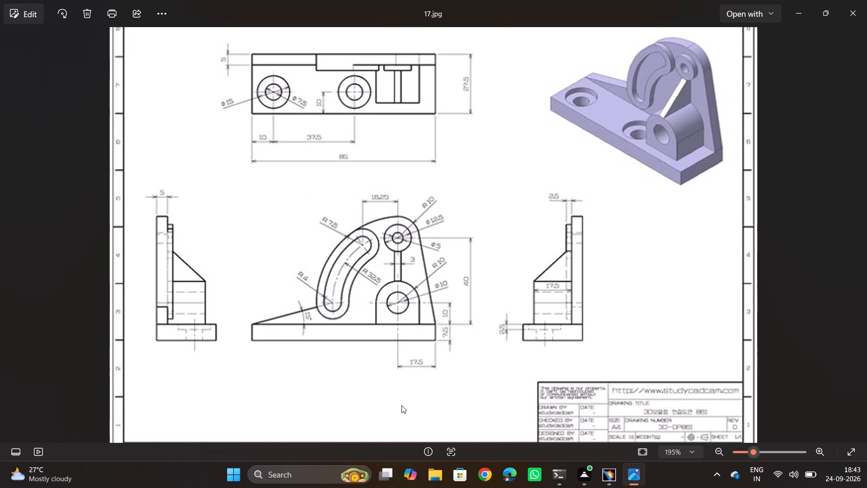
key(alt+Tab)
text(17.5)
key(Return)
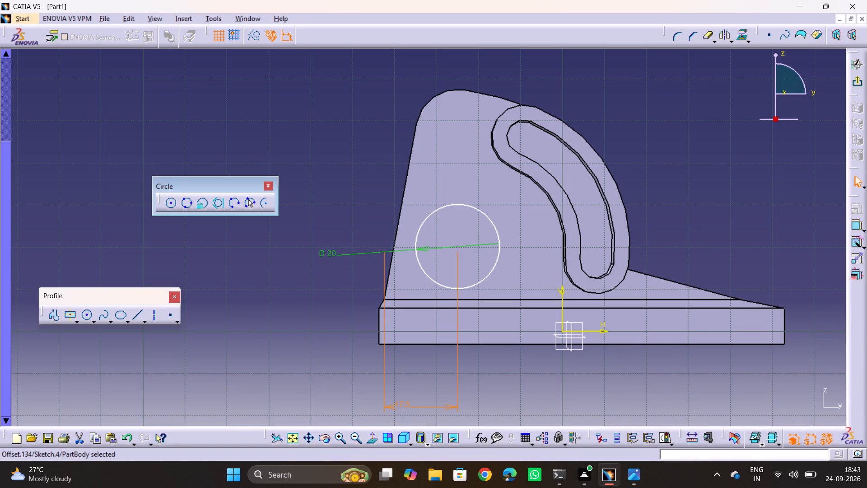
click(325, 316)
Check drawing 17.jpg, dimension the circle centre's height above the base's top edge, and set it to 10 mm.
key(alt+Tab)
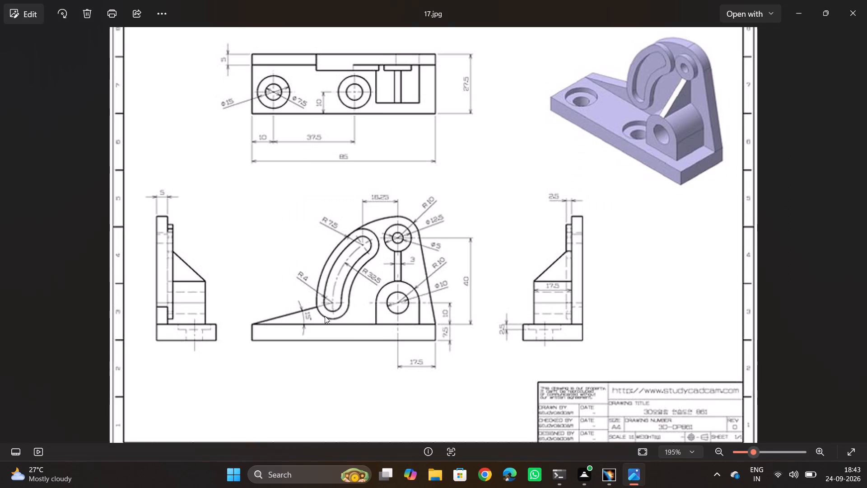
key(alt+Tab)
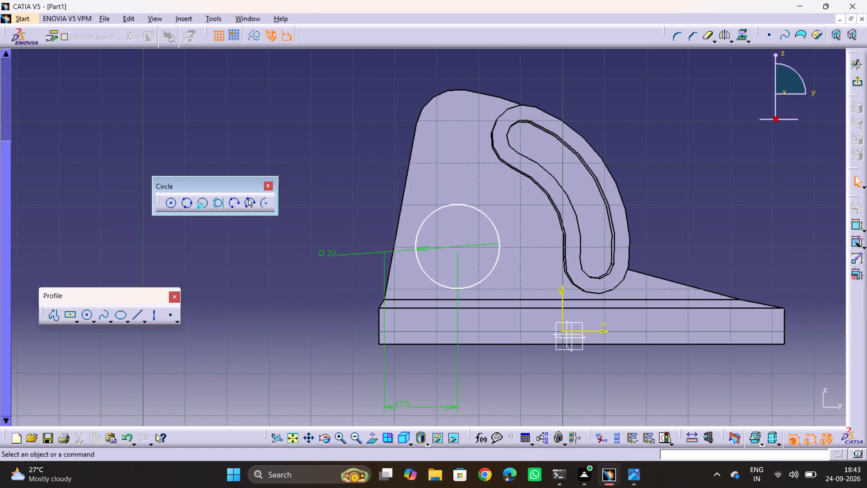
key(alt+Tab)
key(alt+Tab)
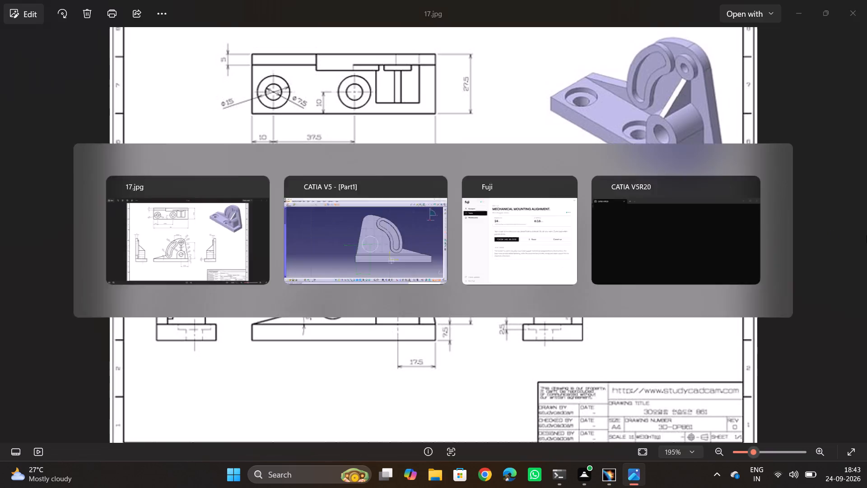
click(856, 225)
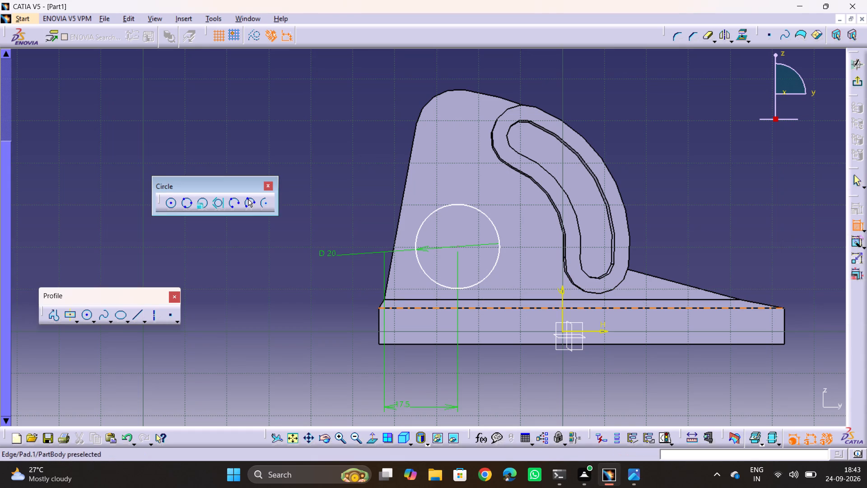
click(416, 307)
click(457, 248)
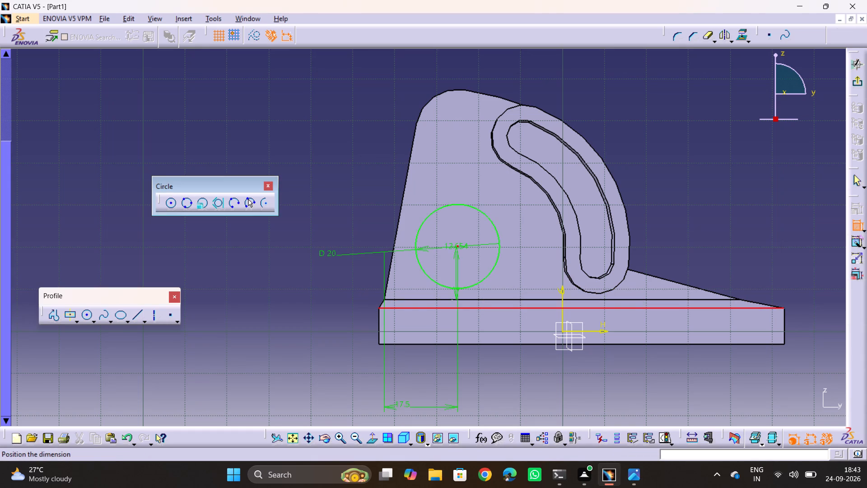
click(279, 273)
click(284, 268)
click(284, 268)
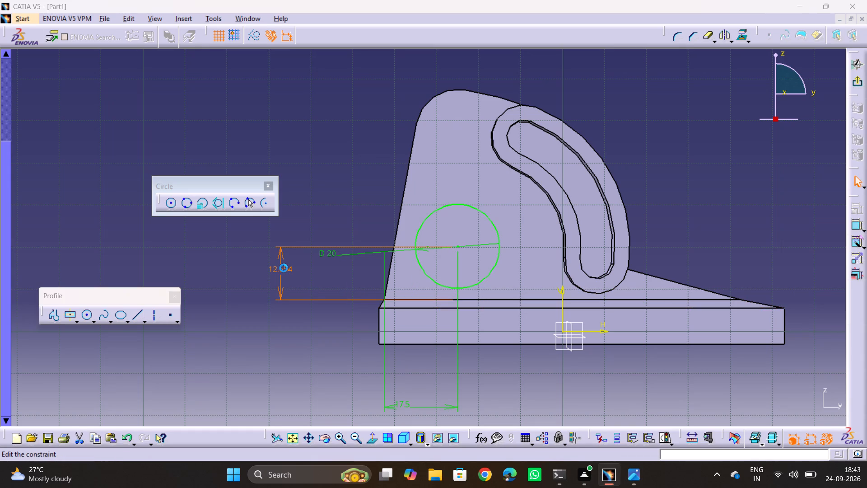
text(10)
key(Return)
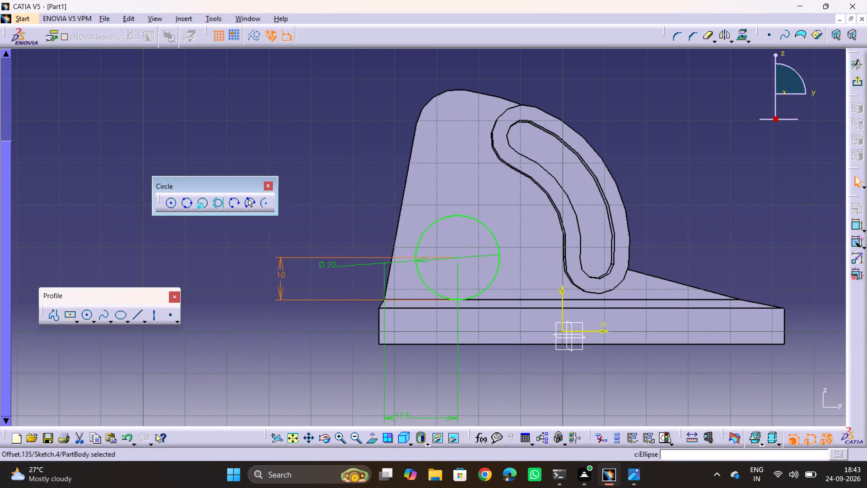
click(813, 226)
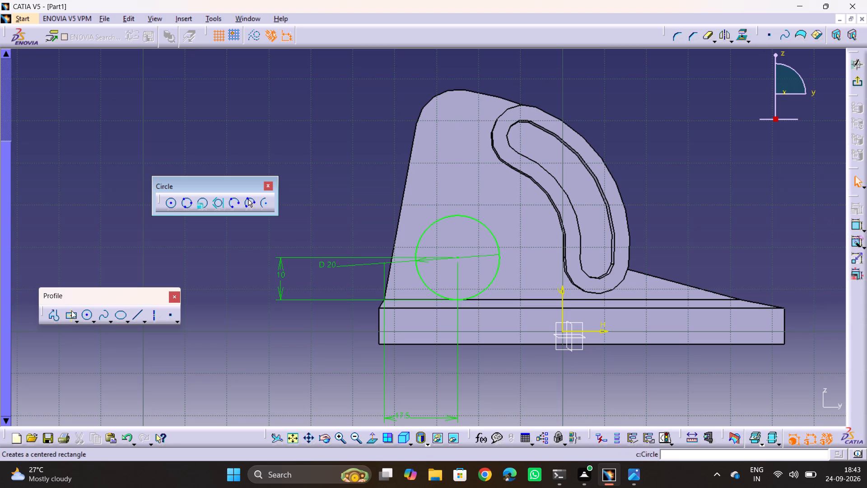
Sketch a smaller circle about 8.6 mm in diameter, concentric with the 20 mm circle.
click(86, 318)
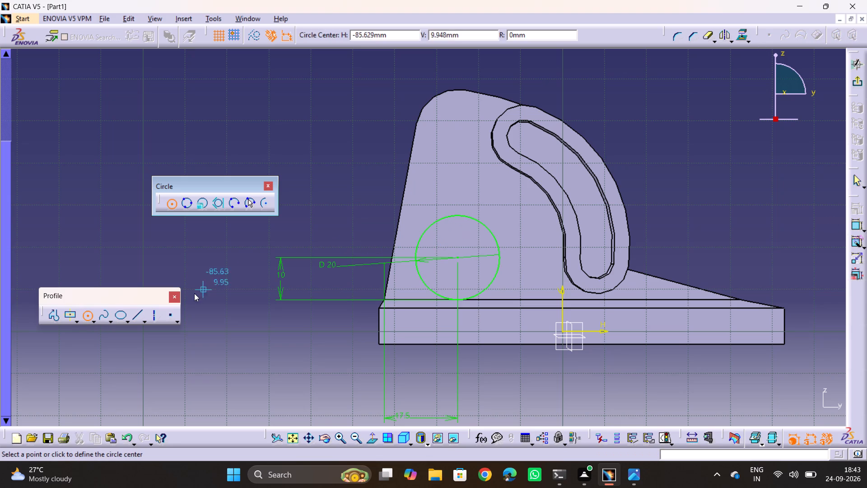
click(458, 255)
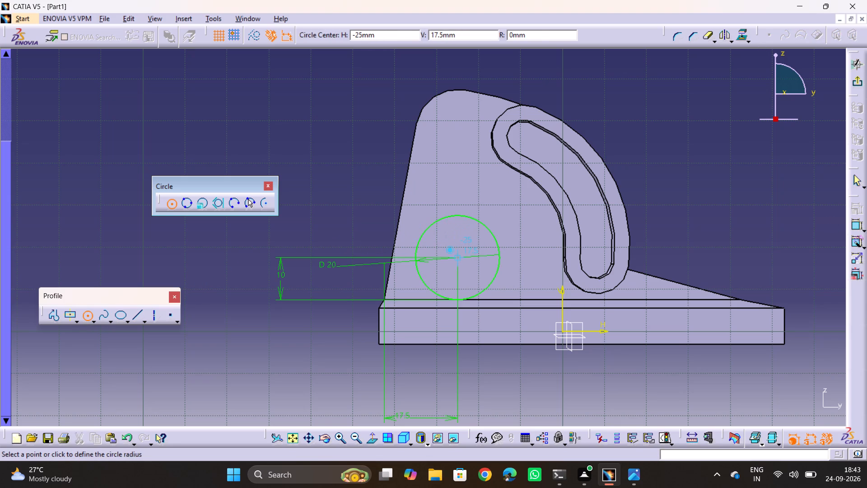
click(461, 275)
click(853, 212)
drag(853, 212, 861, 230)
key(Escape)
key(Escape)
key(Escape)
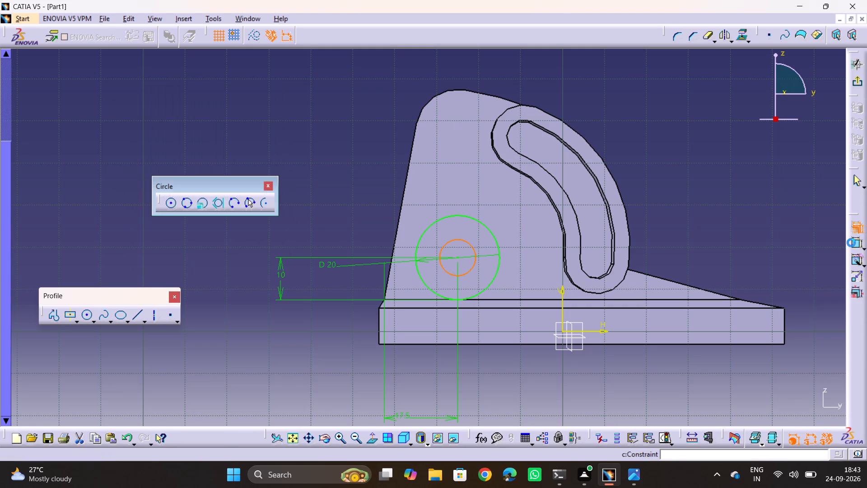
Dimension the inner circle's diameter and set it to 10 mm.
click(855, 240)
click(461, 274)
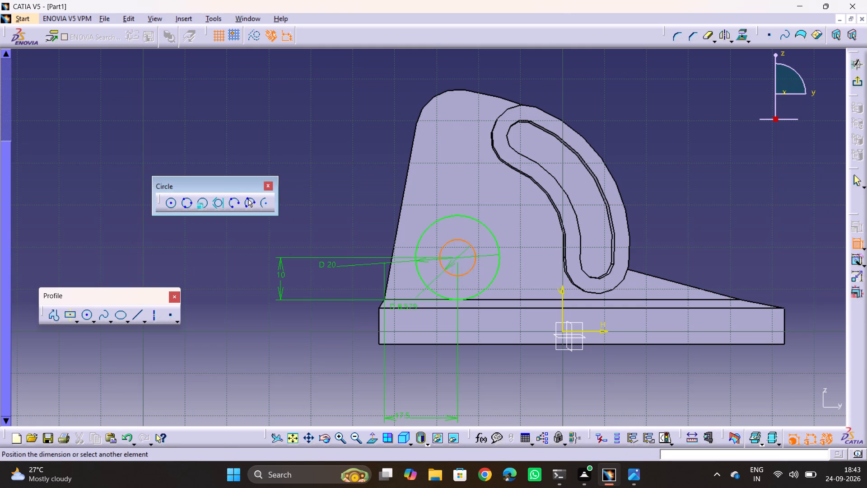
click(308, 345)
double_click(321, 344)
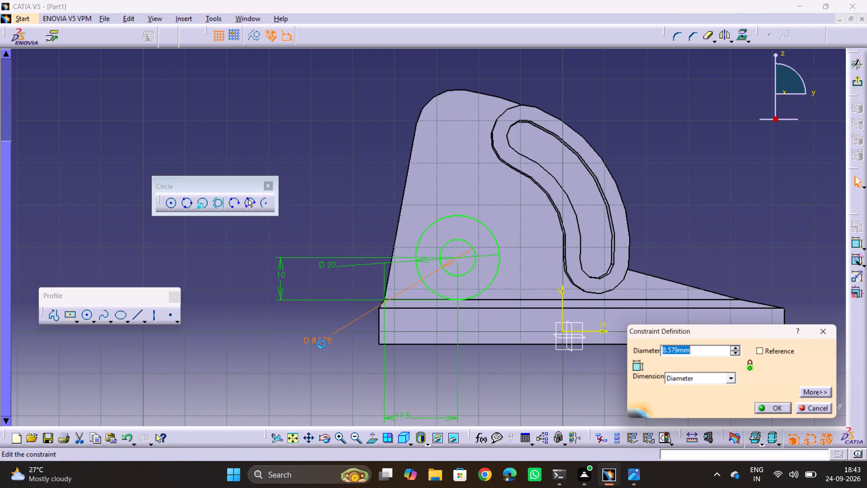
text(10)
key(Return)
click(326, 145)
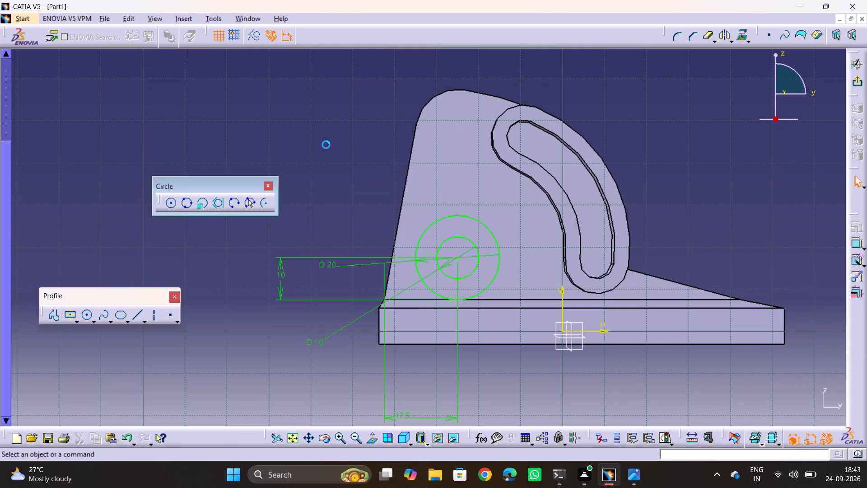
Examine the boss profile in reference drawing 17.jpg and compare it with the two sketched circles on the part.
key(alt+Tab)
key(alt+Tab)
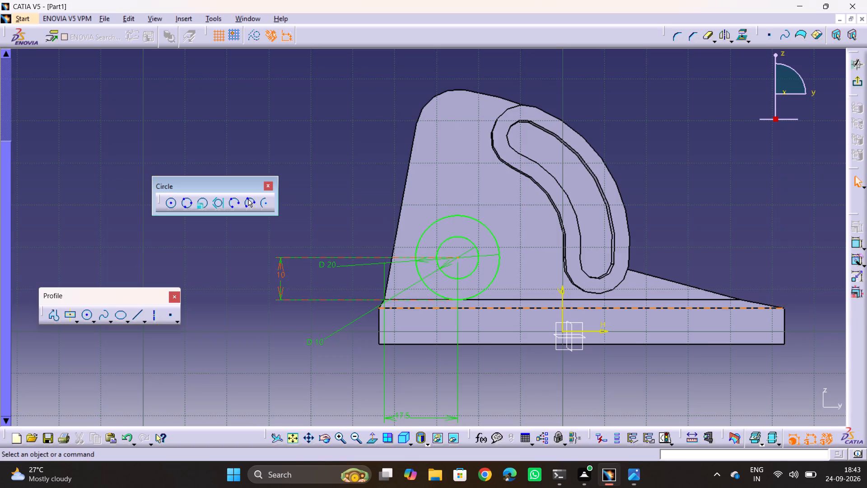
middle_drag(511, 330, 516, 234)
drag(512, 286, 516, 234)
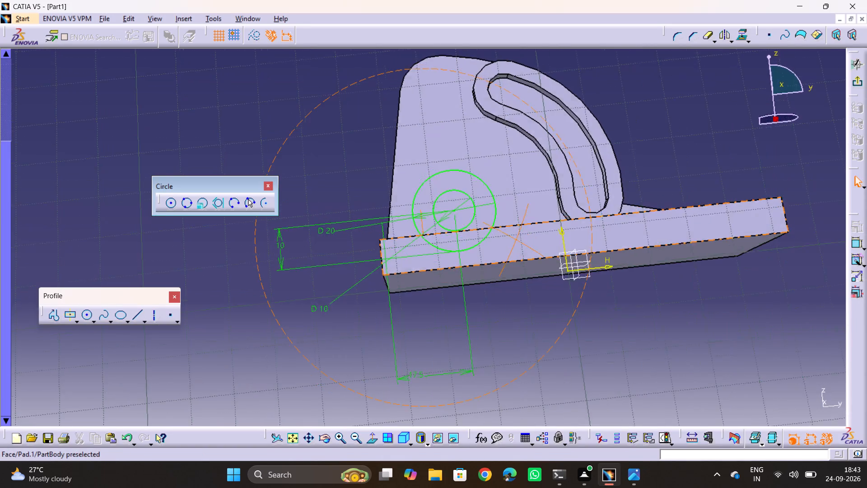
drag(516, 234, 602, 301)
middle_drag(516, 234, 590, 309)
key(alt+Tab)
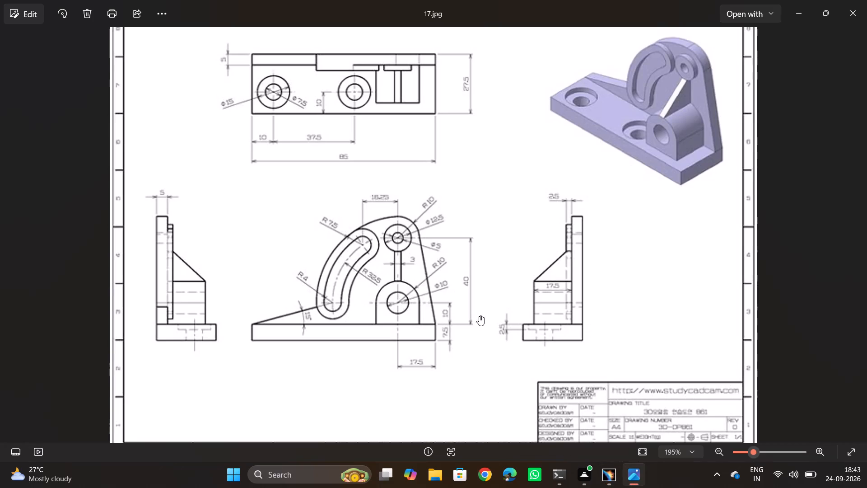
key(alt+Tab)
middle_drag(371, 290, 316, 348)
drag(371, 290, 316, 348)
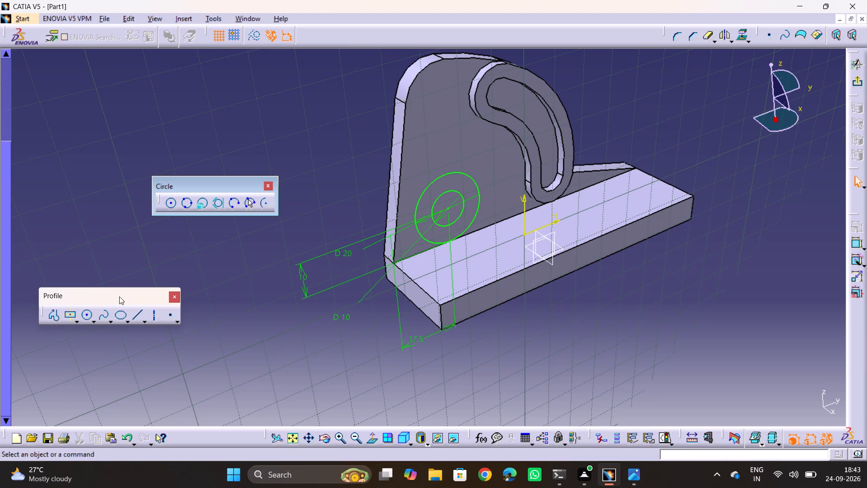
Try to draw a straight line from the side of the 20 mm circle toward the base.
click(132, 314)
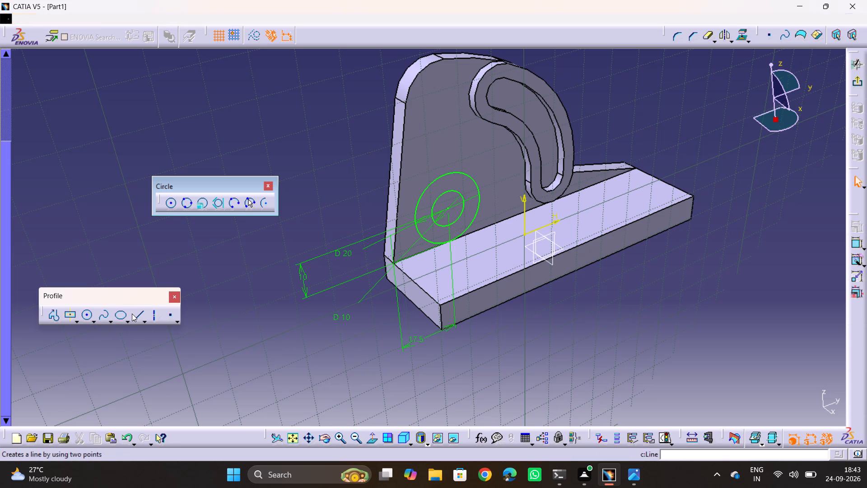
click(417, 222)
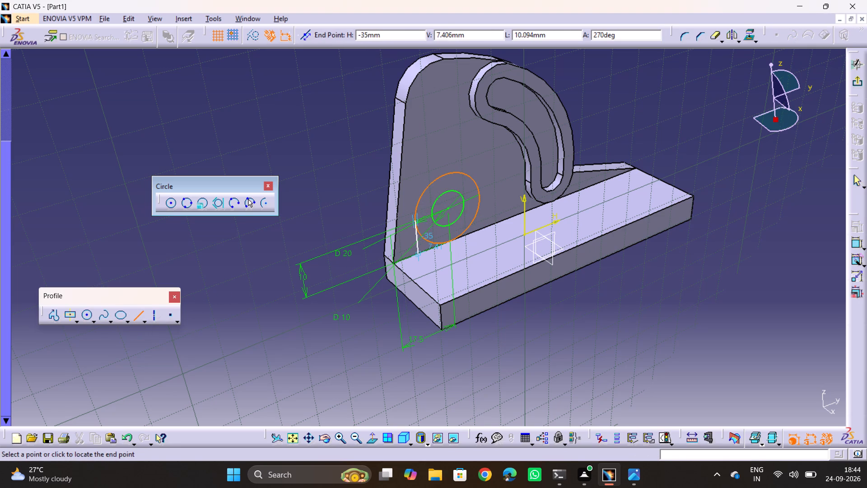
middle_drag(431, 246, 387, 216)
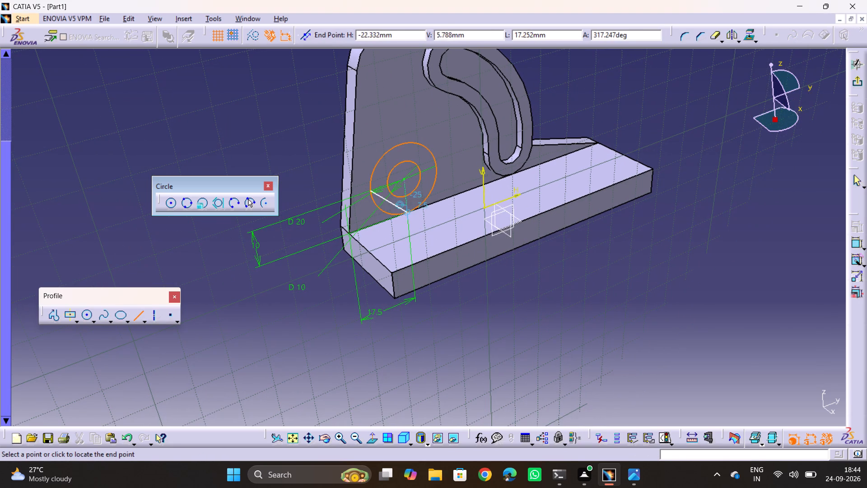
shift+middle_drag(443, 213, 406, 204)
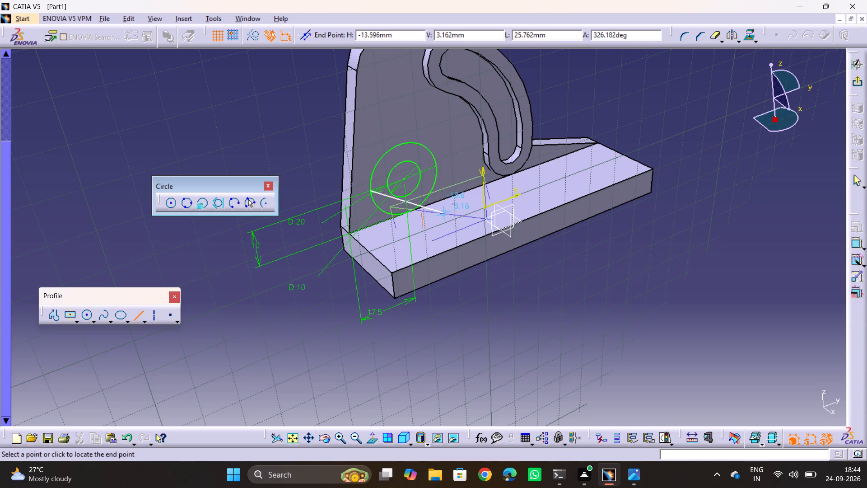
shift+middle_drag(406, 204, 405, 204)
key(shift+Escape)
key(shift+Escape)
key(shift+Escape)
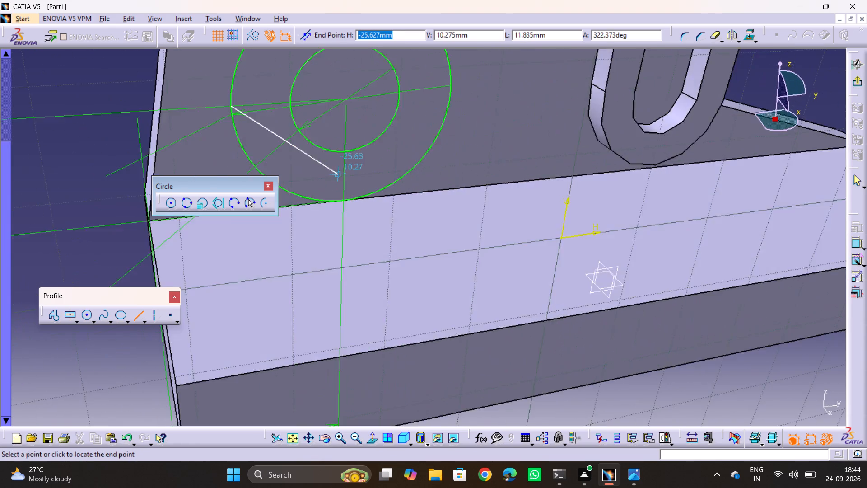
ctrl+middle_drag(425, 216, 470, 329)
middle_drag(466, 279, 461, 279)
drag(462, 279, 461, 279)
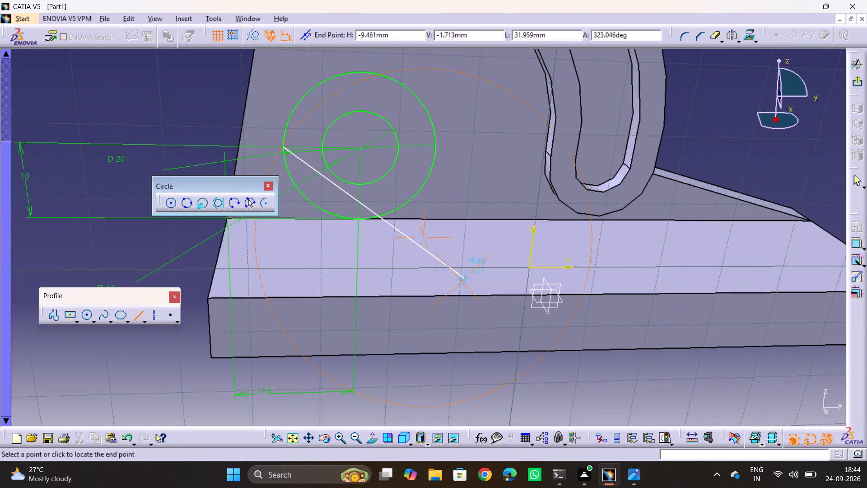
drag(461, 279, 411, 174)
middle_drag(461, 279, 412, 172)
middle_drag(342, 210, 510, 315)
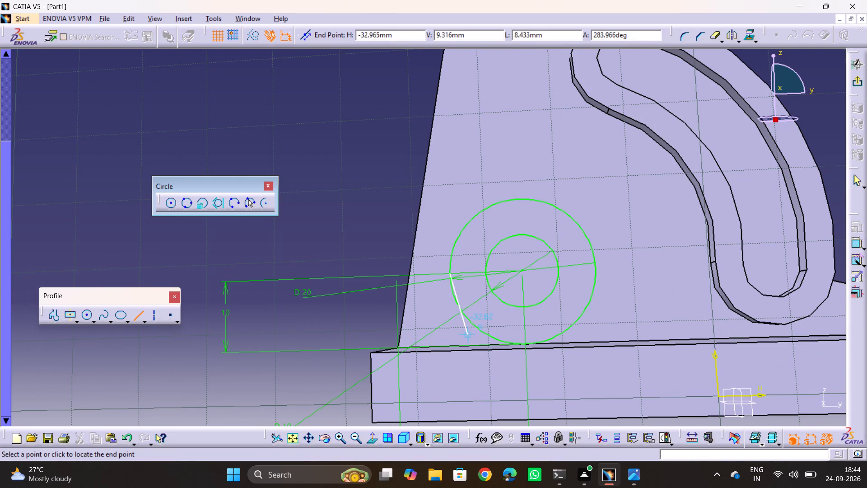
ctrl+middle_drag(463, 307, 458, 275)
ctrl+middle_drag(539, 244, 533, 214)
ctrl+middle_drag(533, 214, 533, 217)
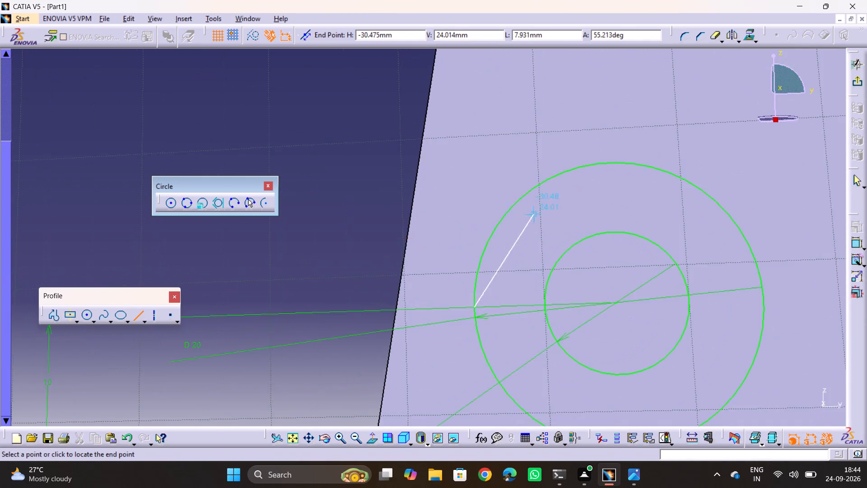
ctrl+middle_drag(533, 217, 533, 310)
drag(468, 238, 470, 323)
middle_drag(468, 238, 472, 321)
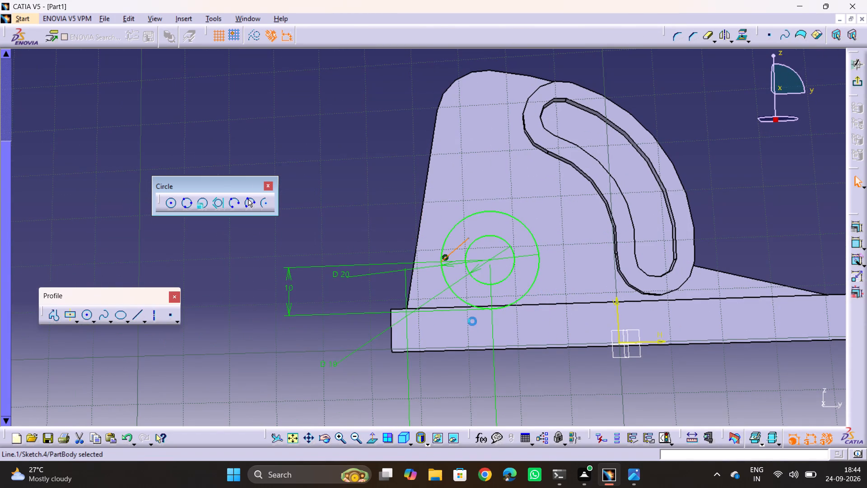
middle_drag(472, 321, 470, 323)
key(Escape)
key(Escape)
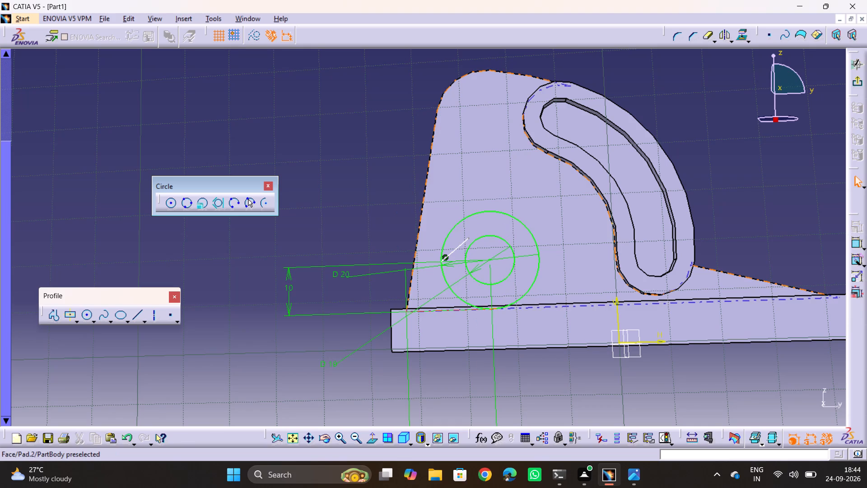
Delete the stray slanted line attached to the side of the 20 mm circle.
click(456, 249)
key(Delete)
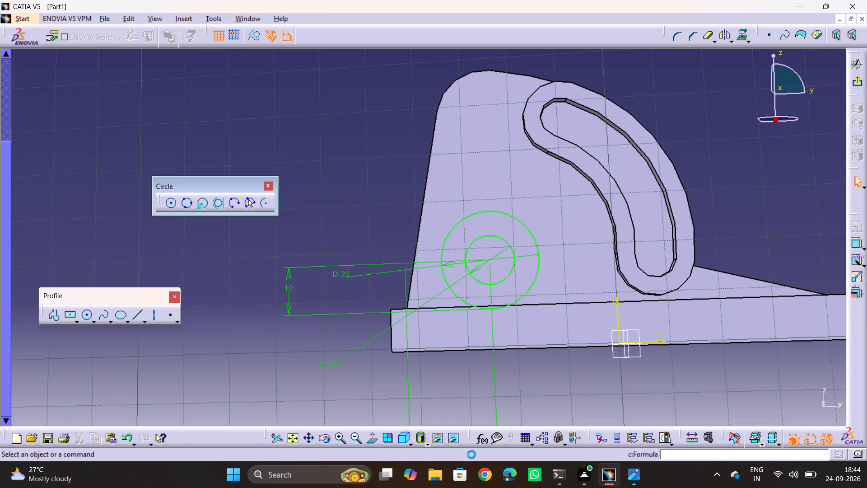
Draw a vertical line just outside the 20 mm circle, between the circle and the plate's slanted edge, down to the base.
click(409, 447)
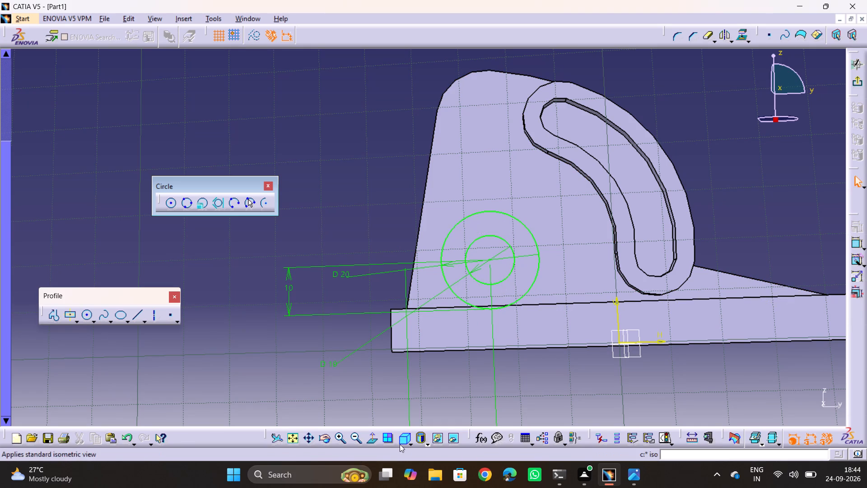
click(378, 441)
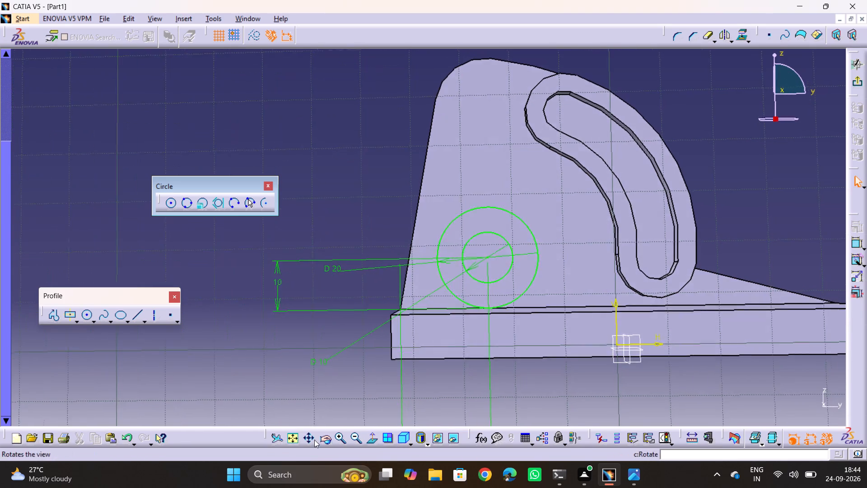
click(298, 439)
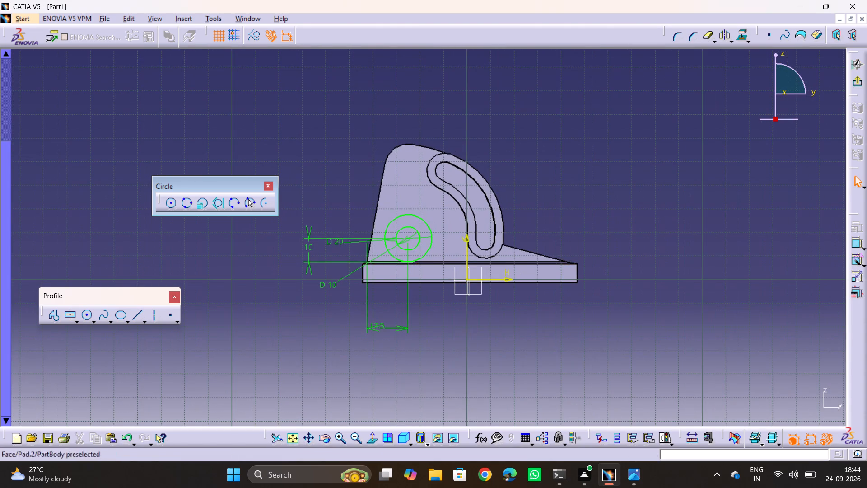
ctrl+middle_drag(412, 249, 421, 169)
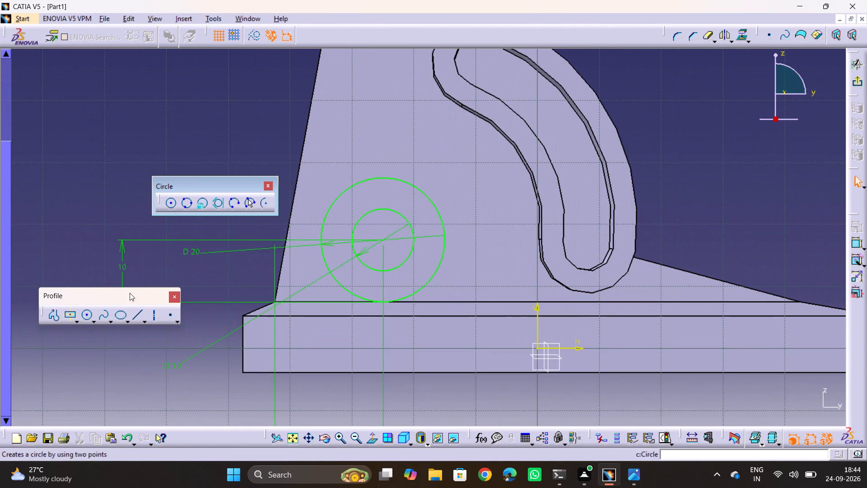
click(134, 318)
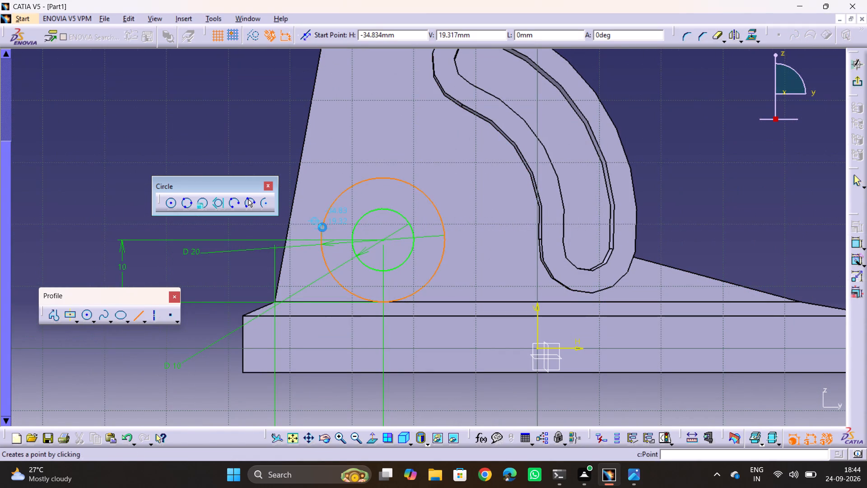
click(316, 207)
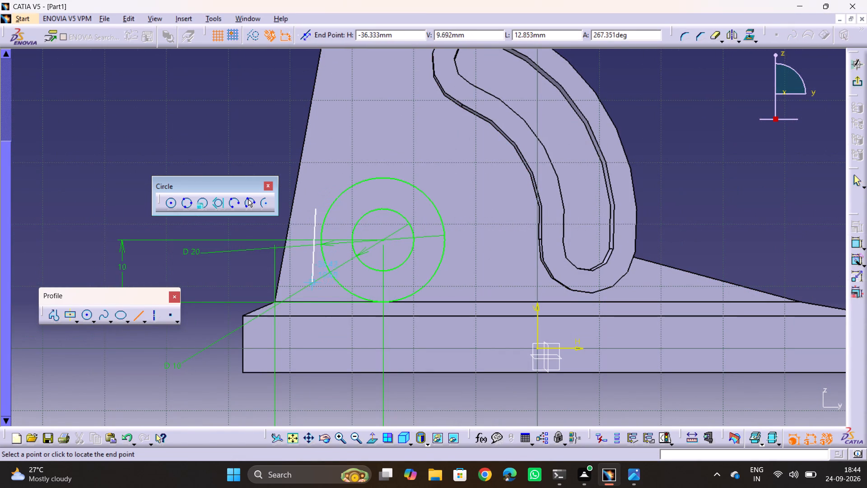
click(317, 307)
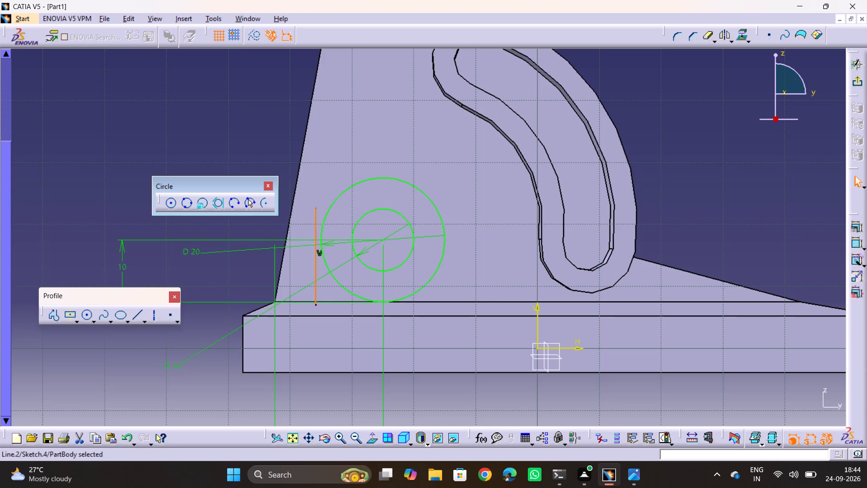
Constrain the new vertical line tangent to the 20 mm circle.
click(279, 136)
click(315, 225)
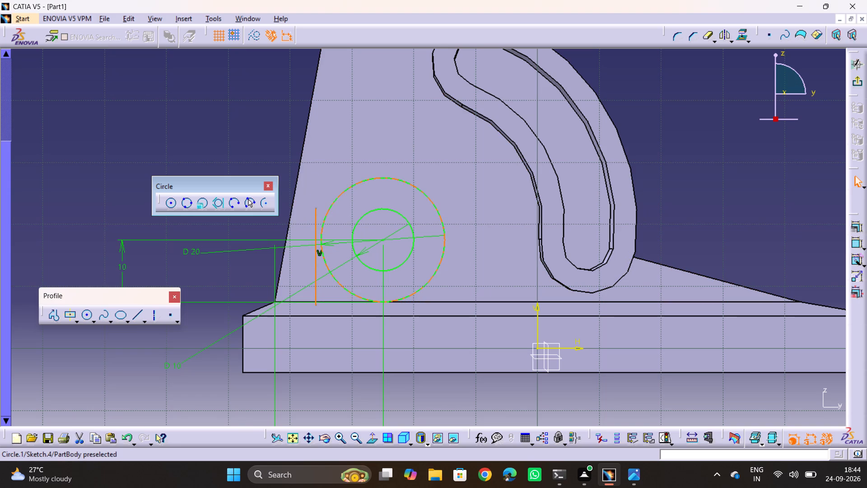
ctrl+click(325, 223)
click(857, 224)
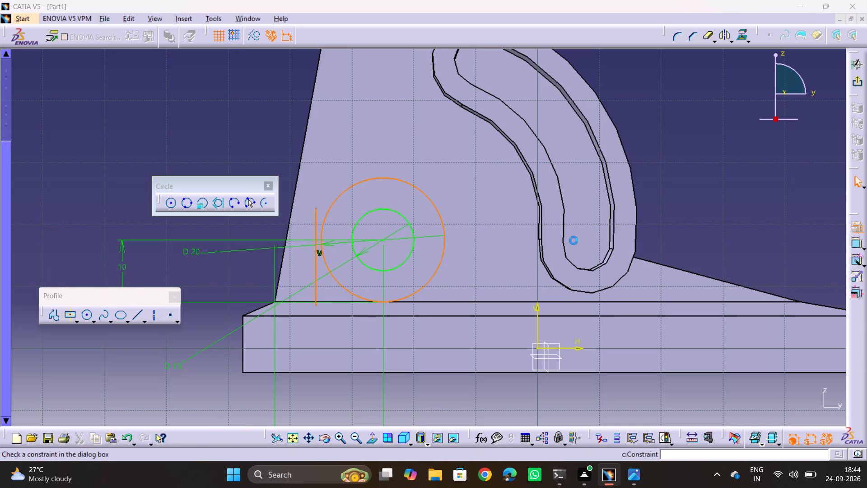
click(226, 148)
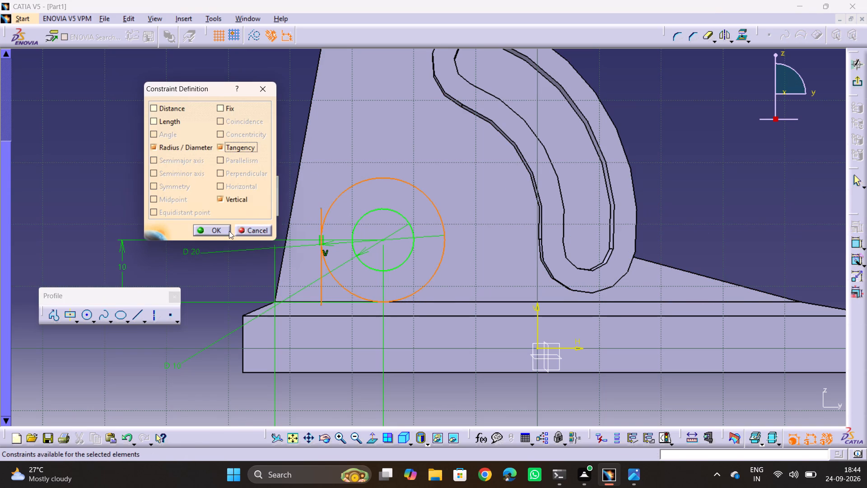
click(229, 231)
Constrain the upper endpoint of the left tangent line coincident with the 20 mm circle.
click(321, 209)
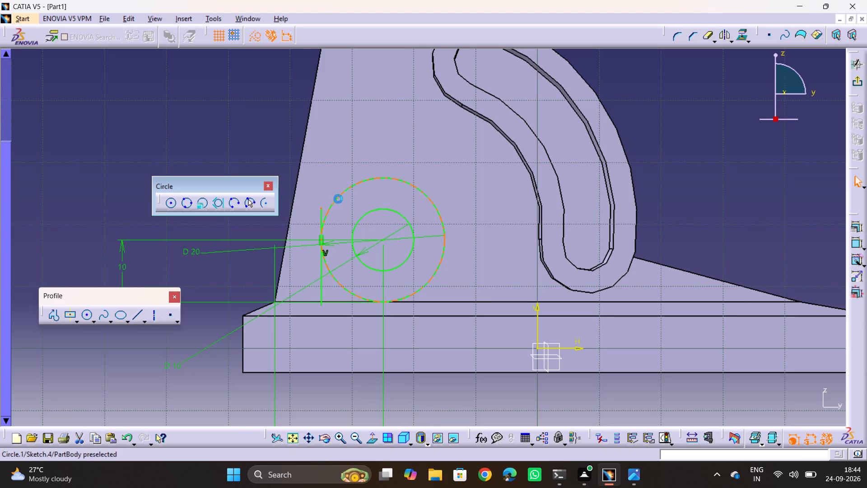
ctrl+click(339, 203)
ctrl+click(335, 199)
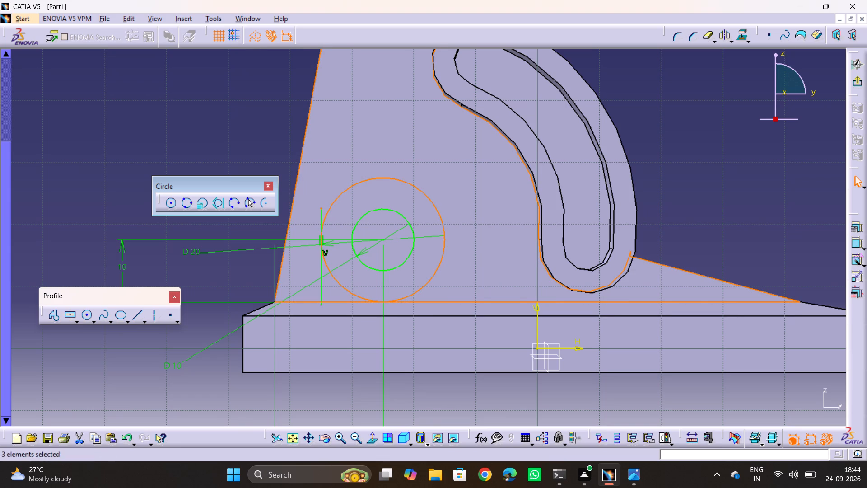
click(285, 155)
click(285, 146)
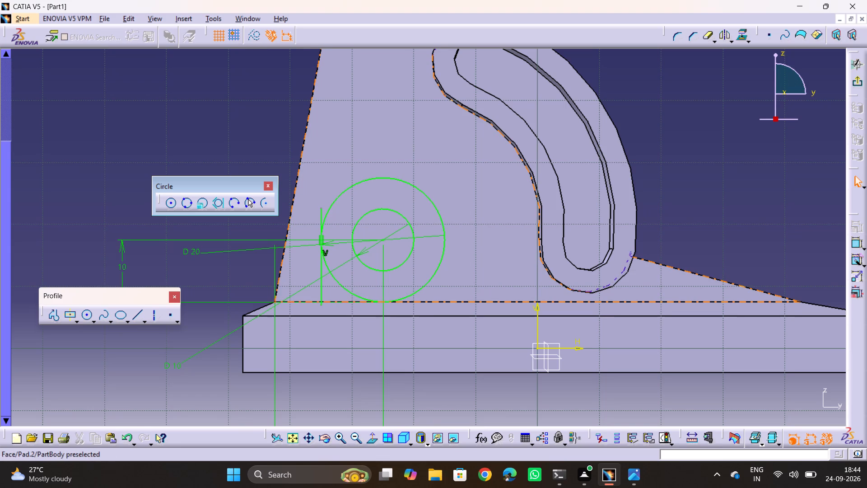
click(321, 207)
ctrl+click(345, 192)
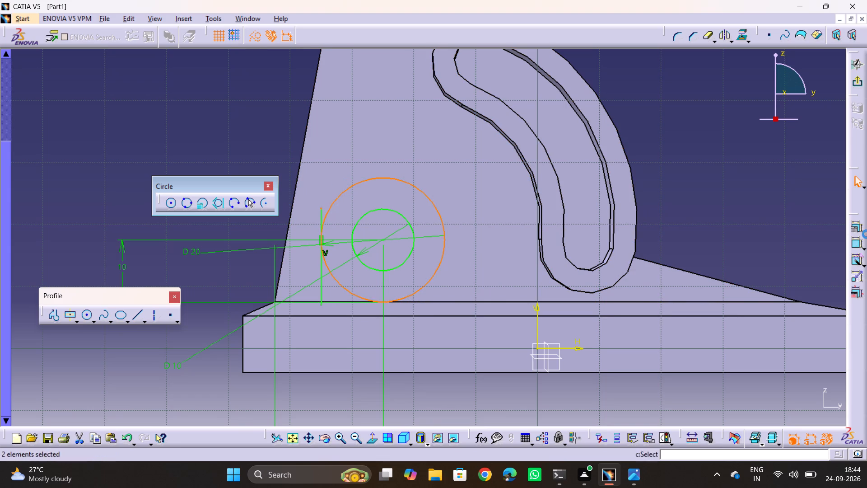
click(860, 230)
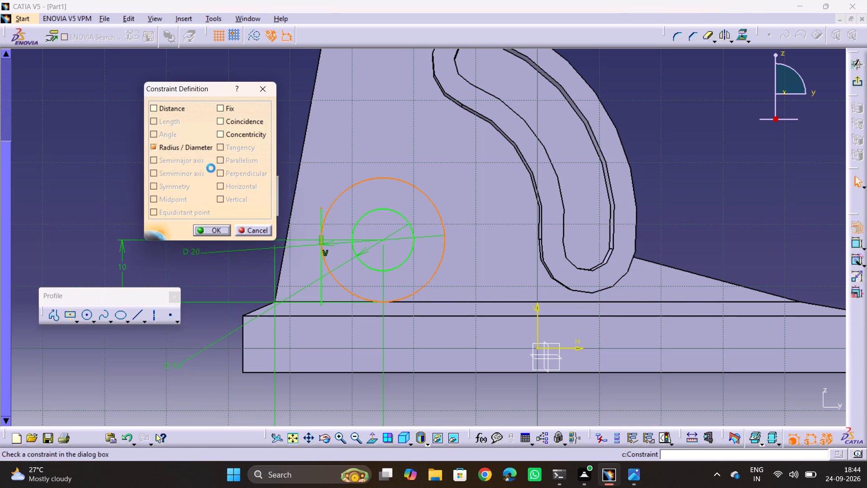
click(236, 122)
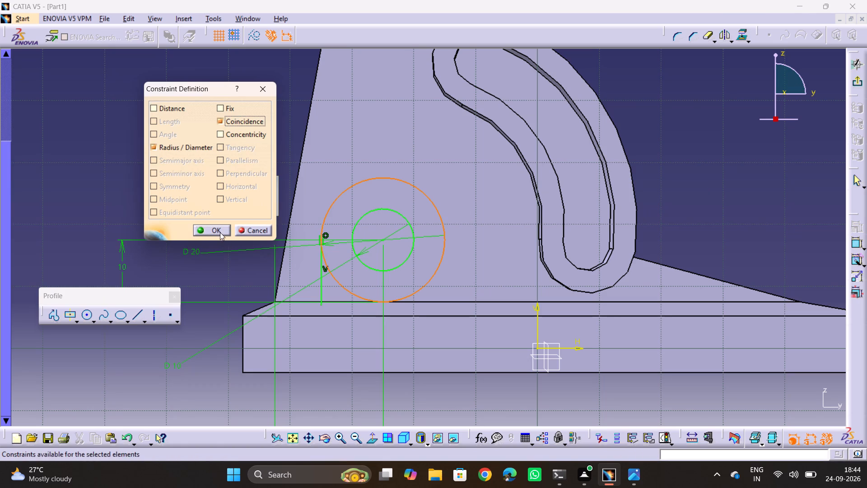
click(220, 232)
Constrain the lower endpoint of the left tangent line coincident with the upright plate's bottom edge.
click(322, 304)
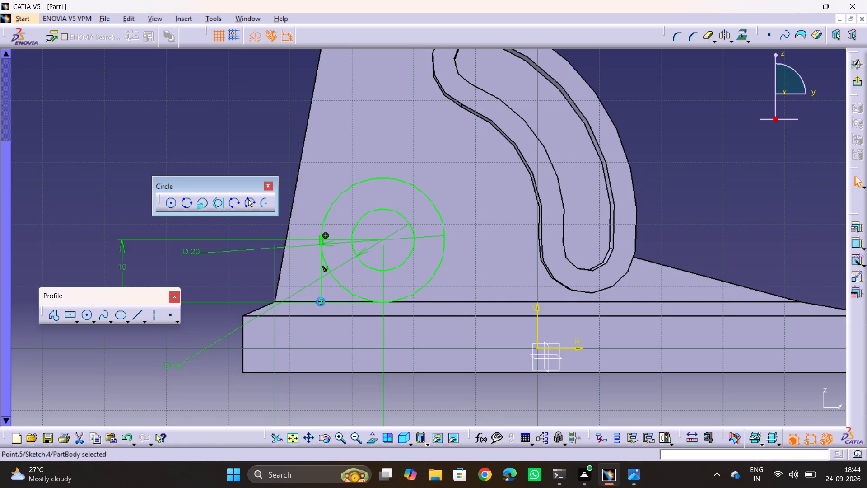
ctrl+click(341, 302)
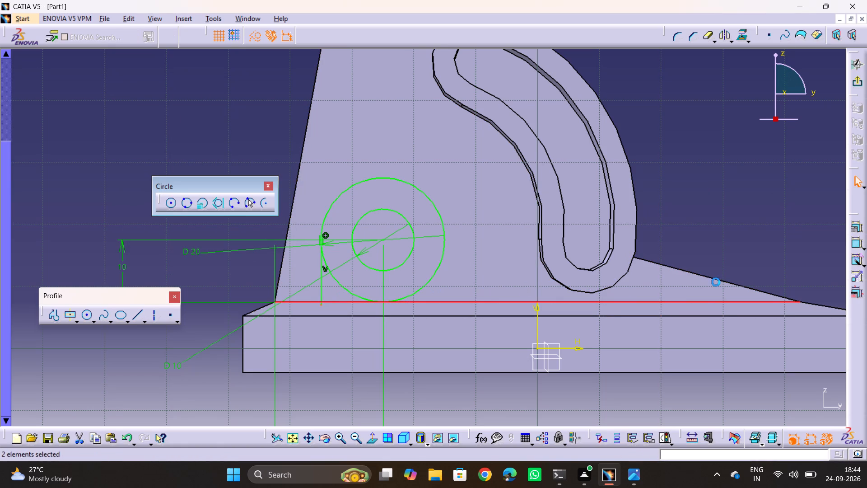
click(856, 233)
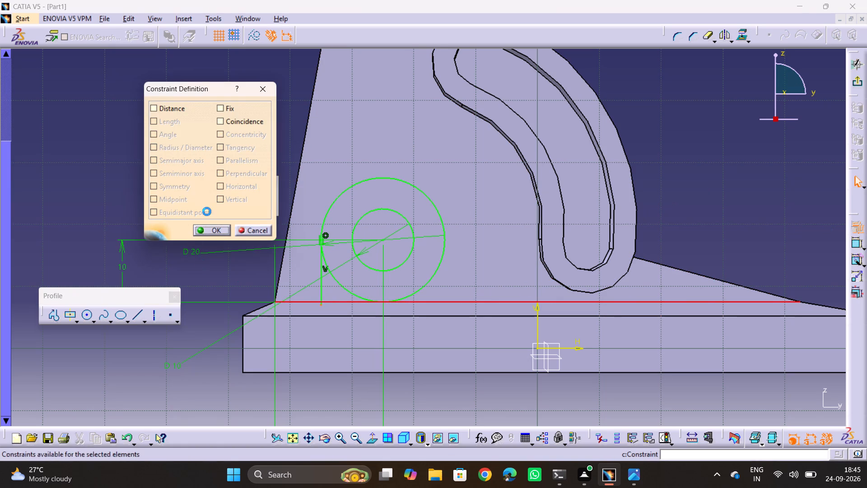
click(233, 120)
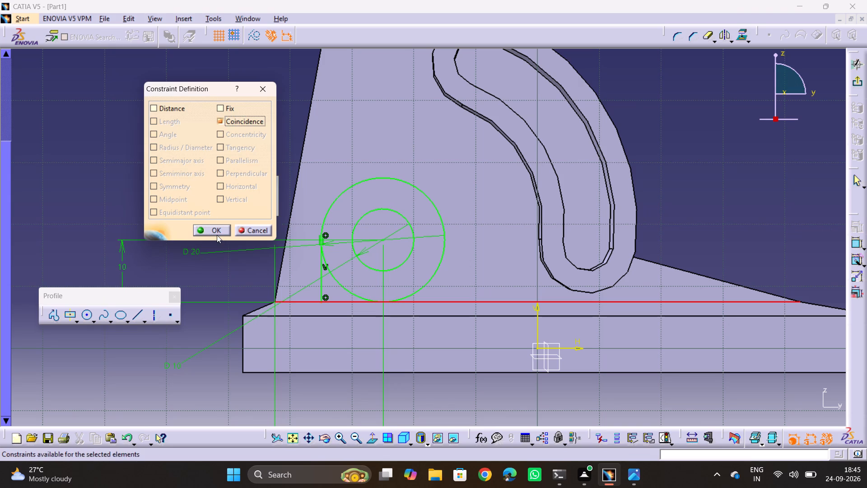
click(217, 235)
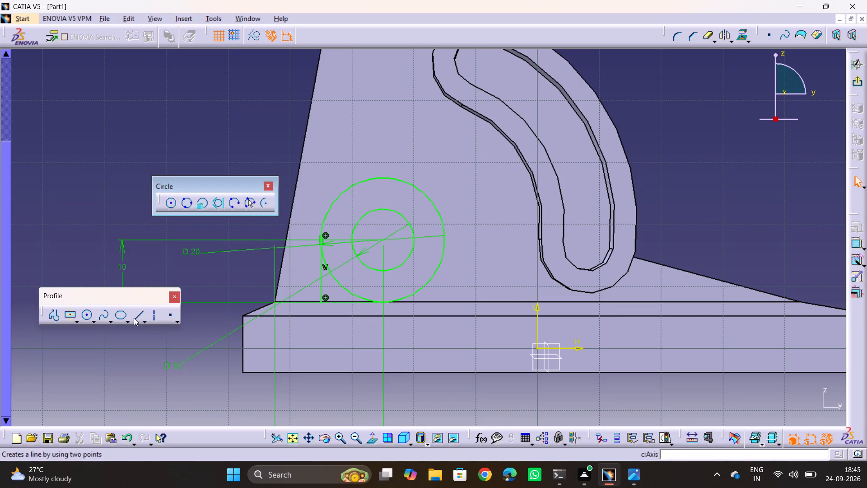
Draw a second vertical line on the slot side of the 20 mm circle and make it tangent to the circle.
click(141, 314)
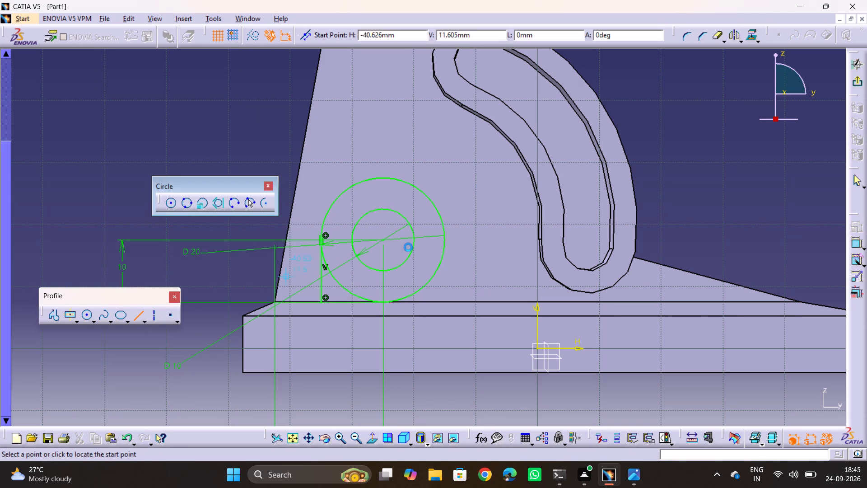
click(457, 210)
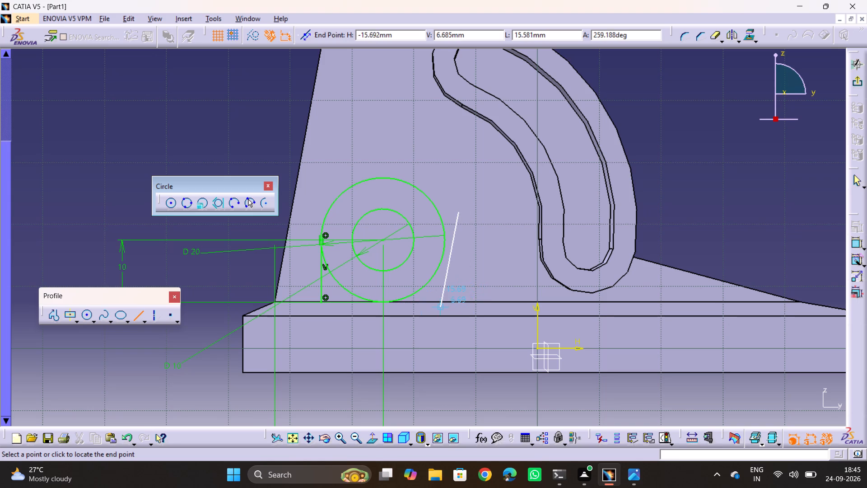
click(460, 304)
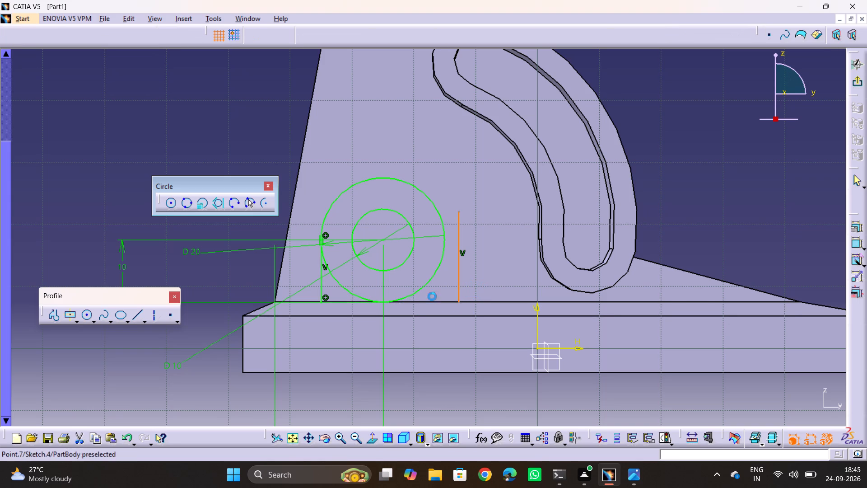
ctrl+click(444, 239)
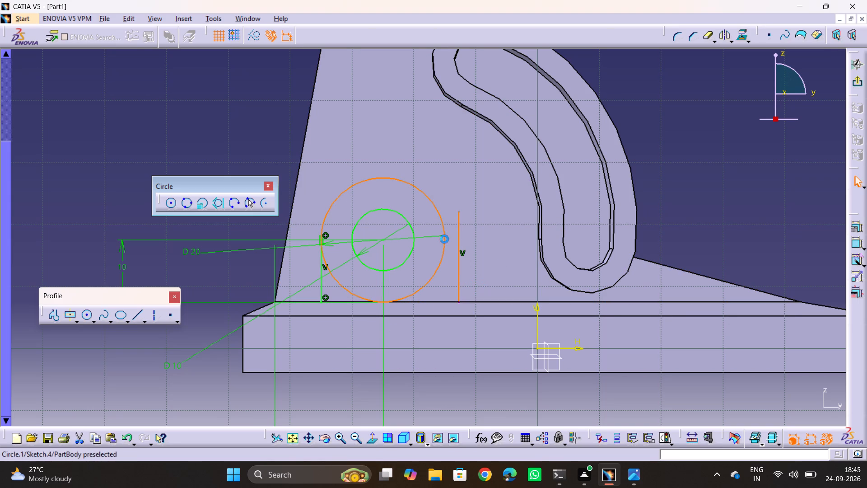
click(861, 223)
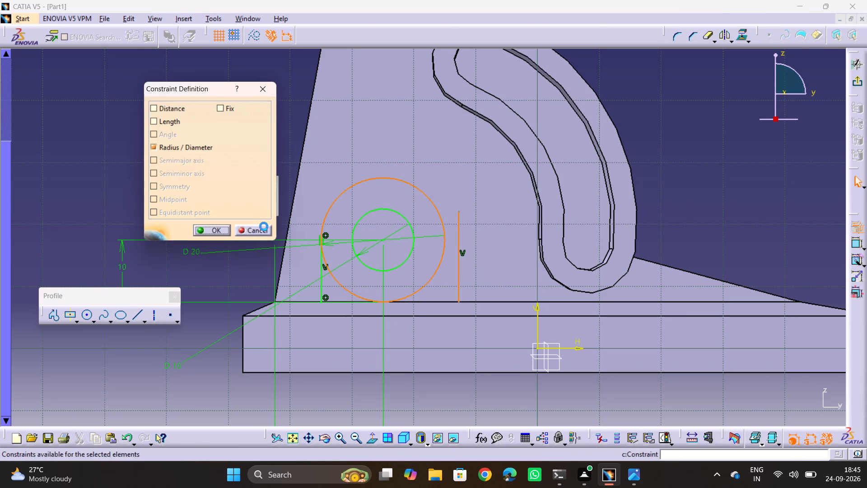
click(240, 150)
click(217, 233)
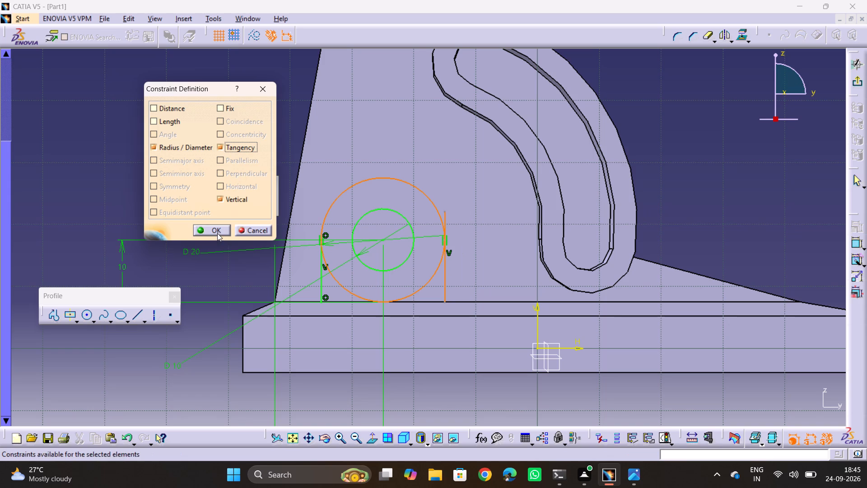
Constrain the upper endpoint of the slot-side tangent line coincident with the 20 mm circle.
click(444, 212)
ctrl+click(426, 198)
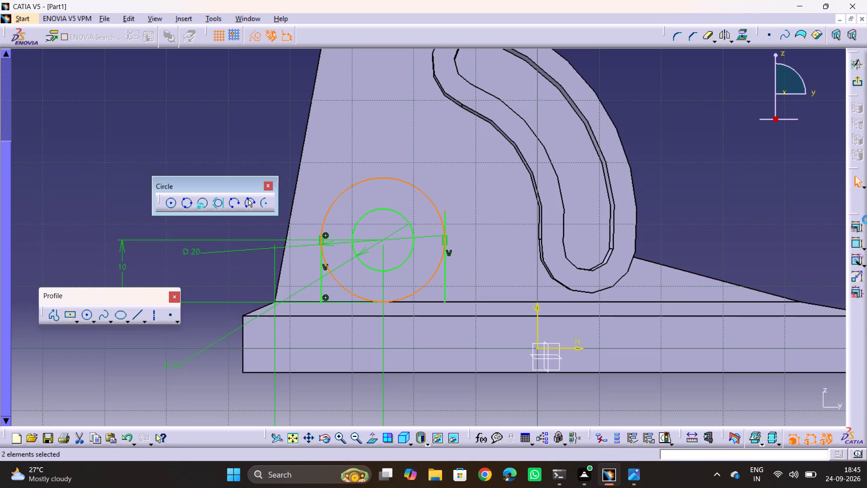
click(863, 229)
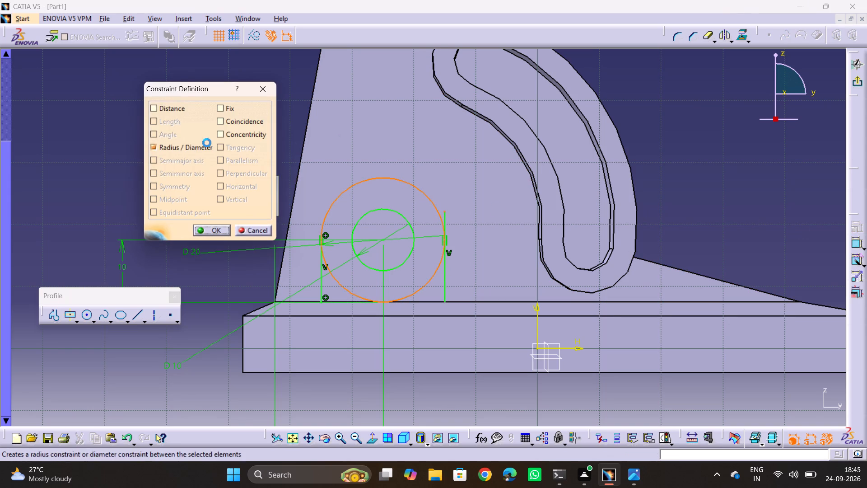
click(239, 126)
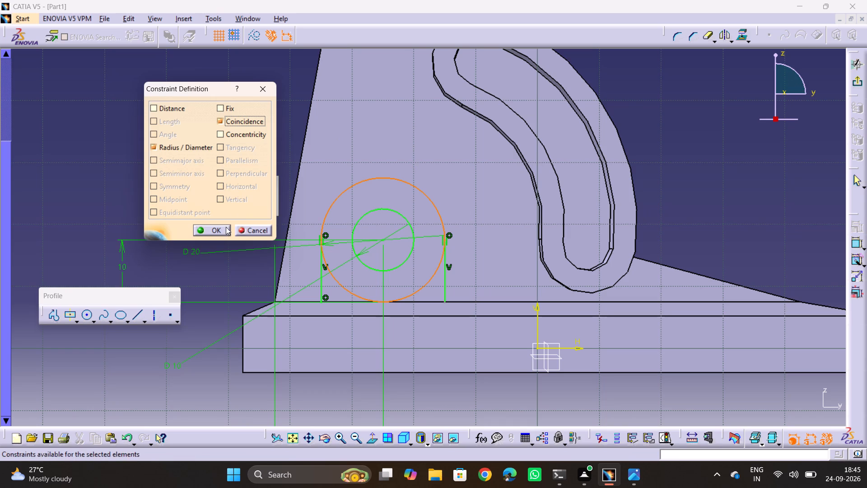
click(222, 227)
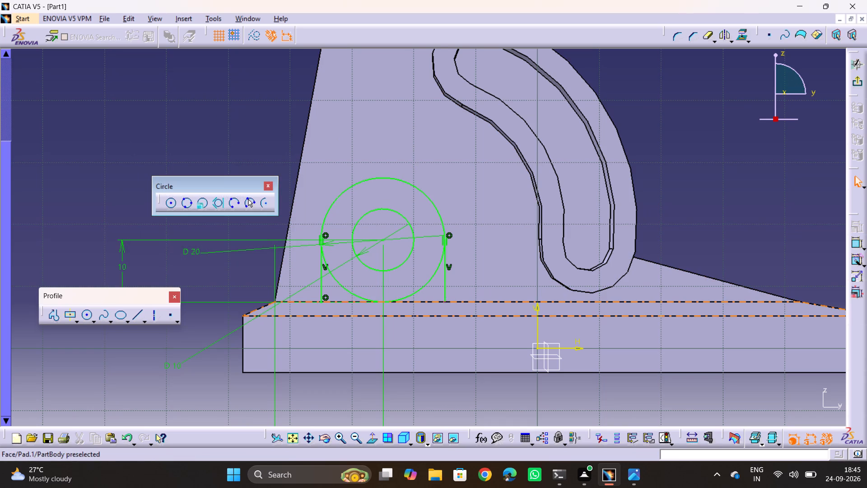
Constrain the lower endpoint of the slot-side tangent line coincident with the upright plate's bottom edge.
click(445, 301)
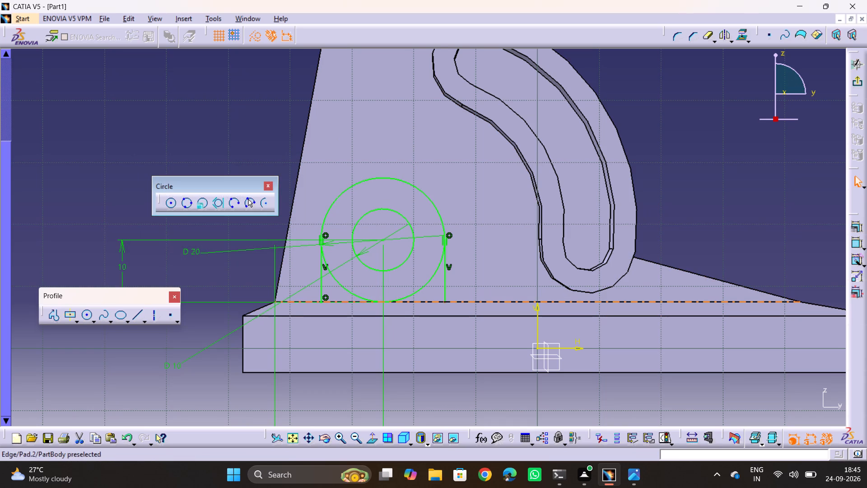
ctrl+click(428, 302)
click(856, 228)
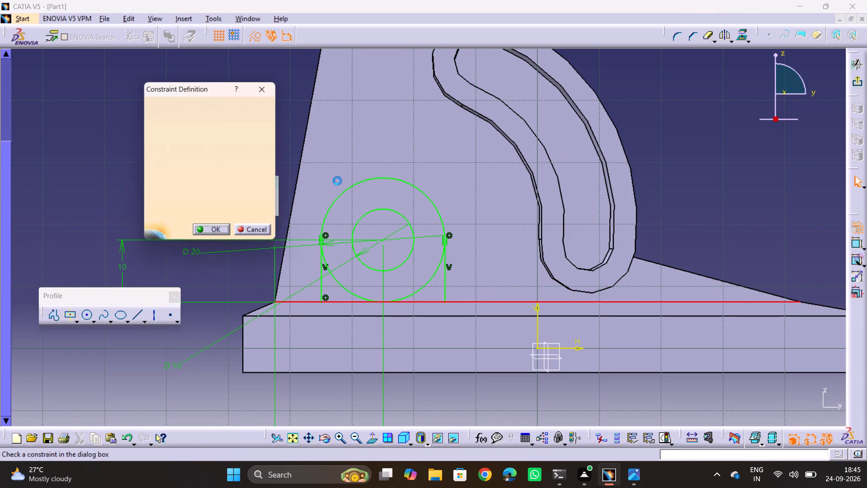
click(253, 127)
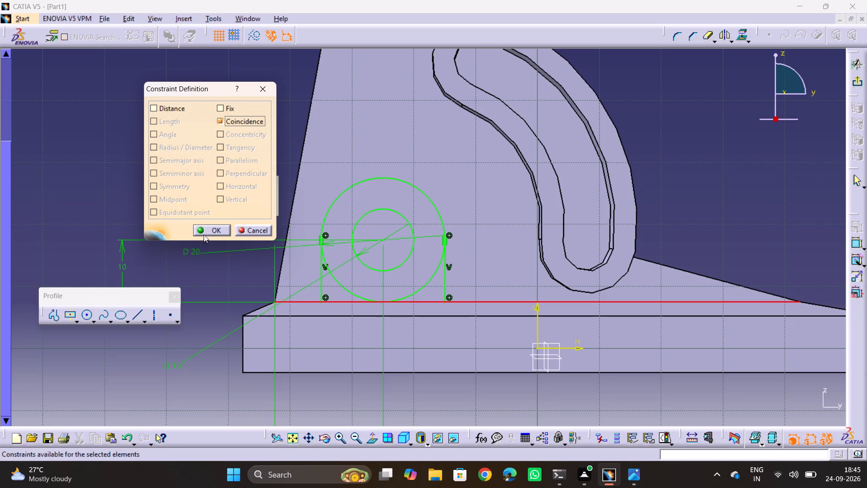
click(212, 229)
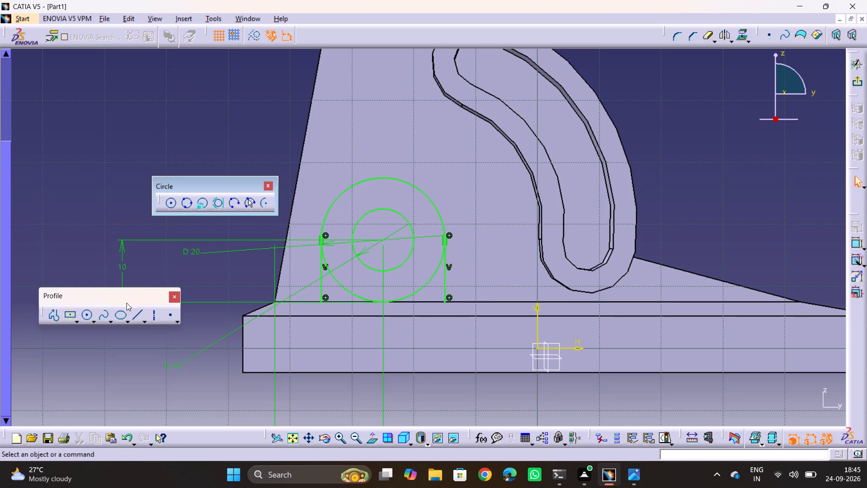
Draw a horizontal line just below the 20 mm circle, extending past both vertical tangent lines.
click(133, 316)
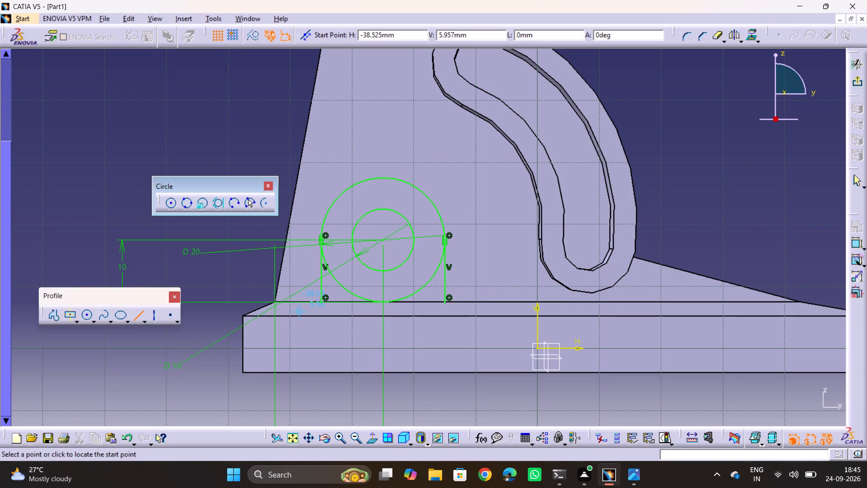
click(299, 311)
click(462, 309)
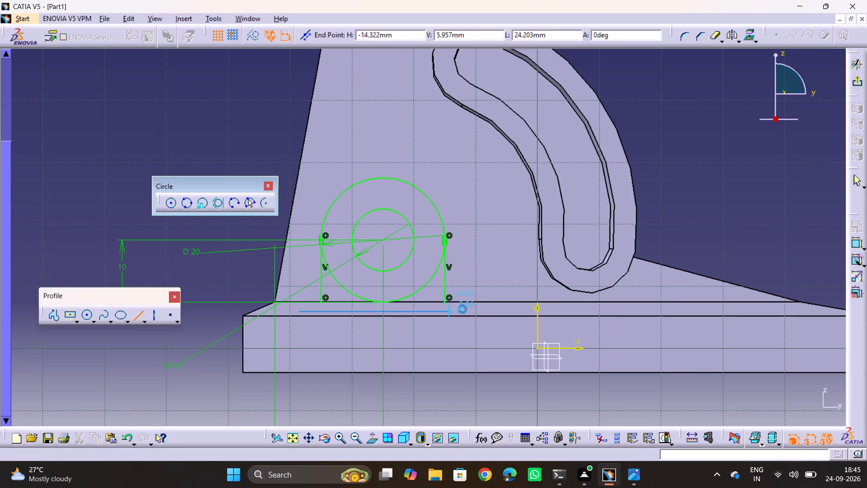
click(34, 207)
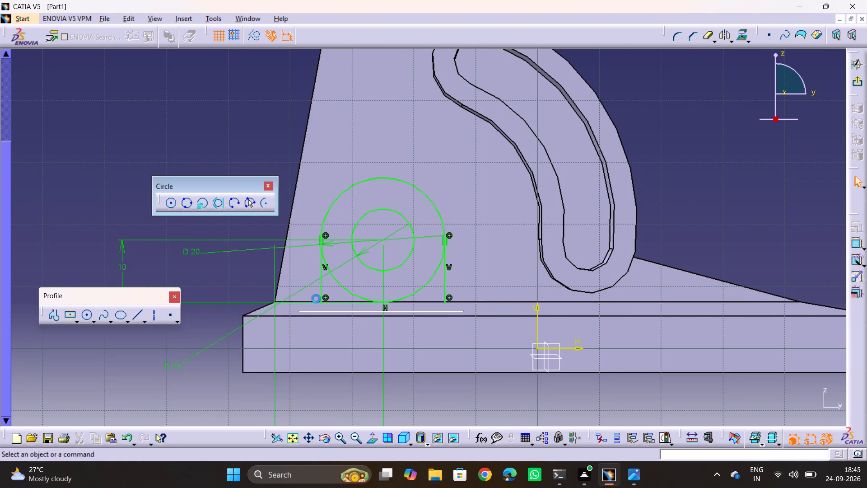
Constrain the left endpoint of the horizontal line coincident with the lower endpoint of the left tangent line.
click(302, 310)
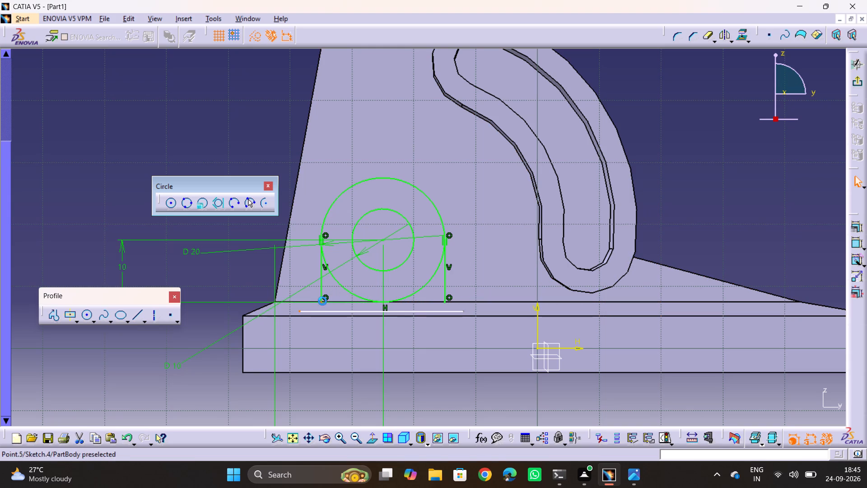
ctrl+click(322, 302)
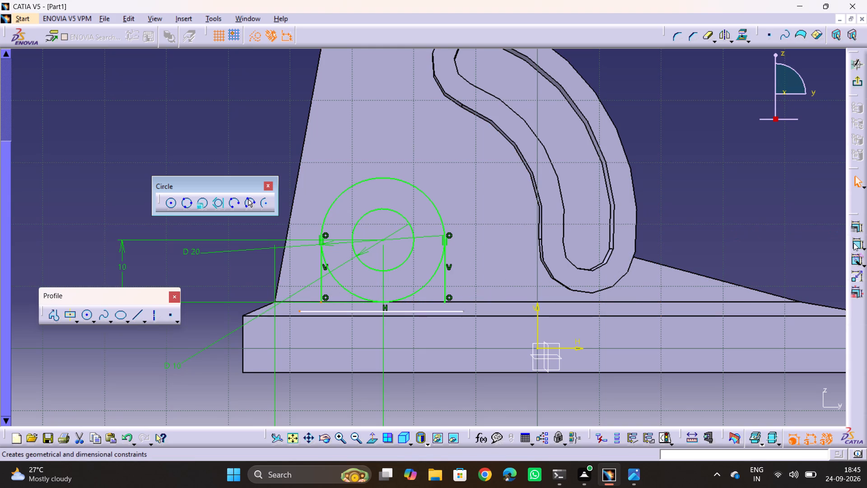
click(852, 244)
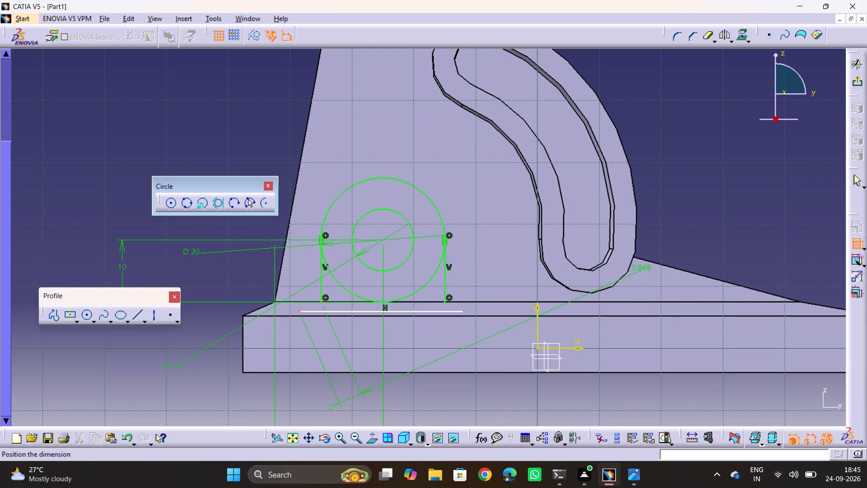
key(Escape)
key(Escape)
click(853, 232)
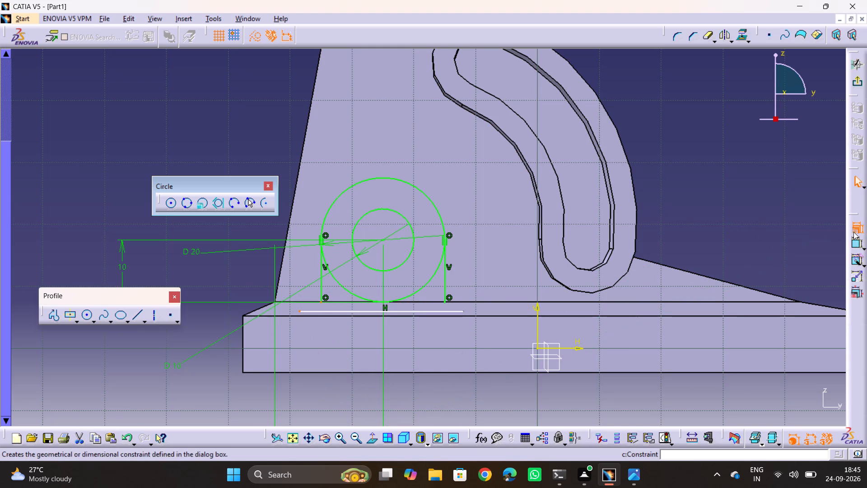
click(236, 122)
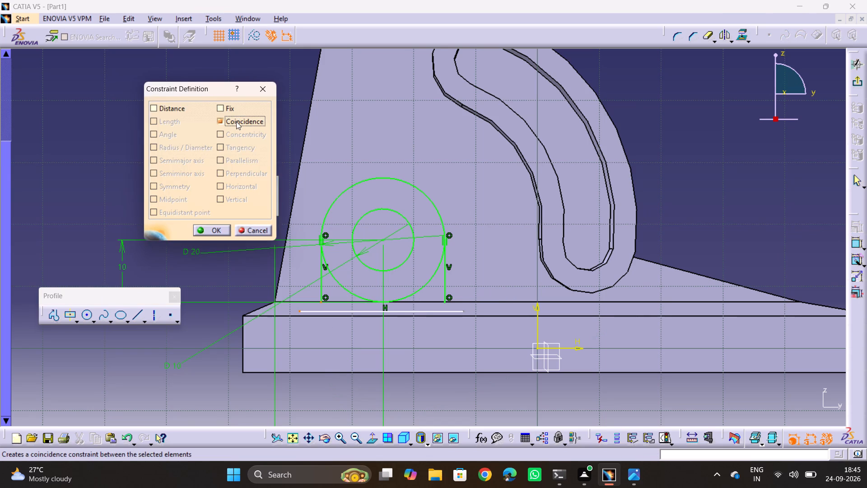
click(224, 228)
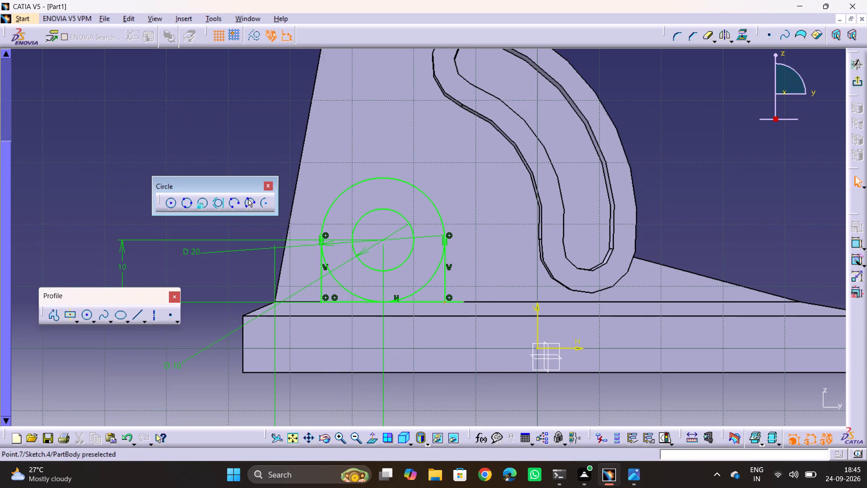
Constrain the horizontal line's other endpoint coincident with the lower endpoint of the slot-side tangent line.
click(444, 302)
ctrl+click(463, 303)
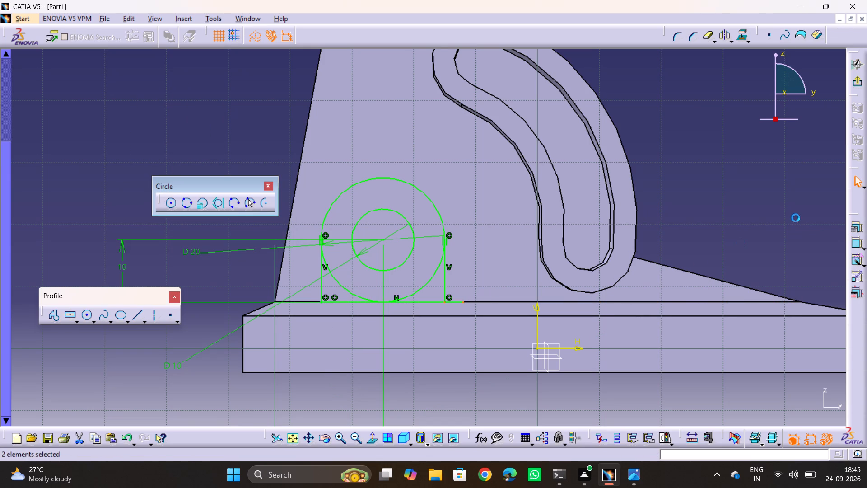
click(853, 227)
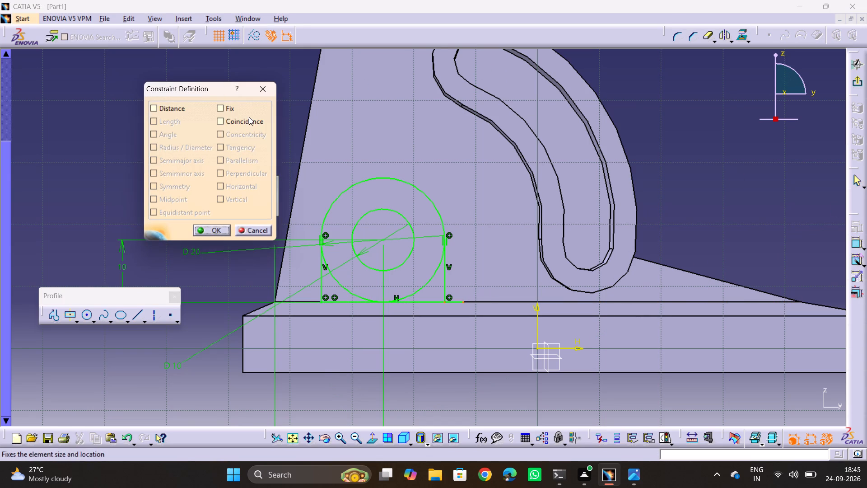
click(249, 117)
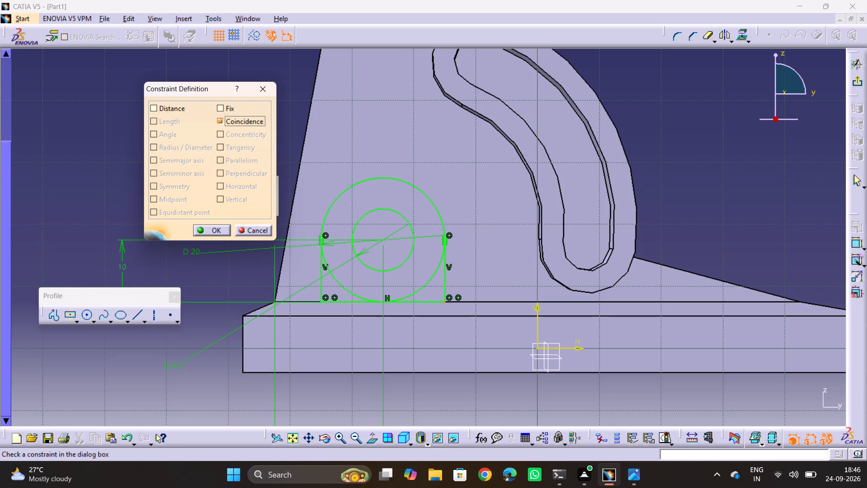
click(200, 225)
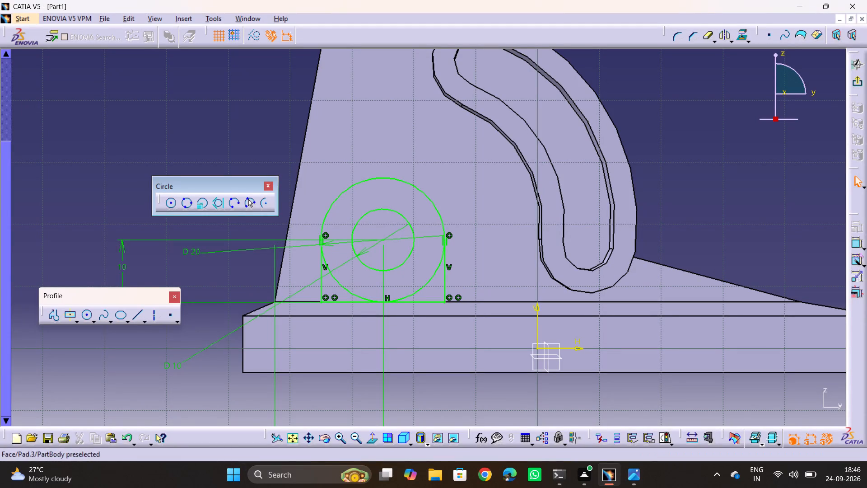
Quick Trim the lower half of the 20 mm circle between the two tangent lines.
double_click(709, 33)
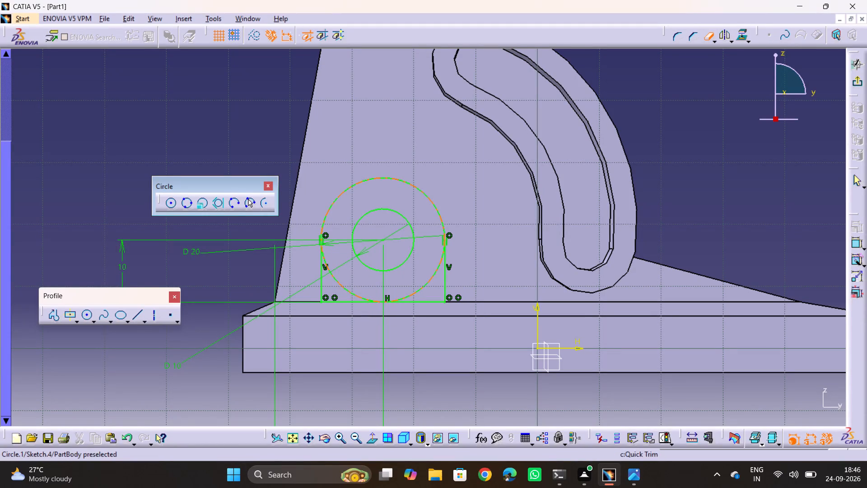
click(341, 282)
click(431, 278)
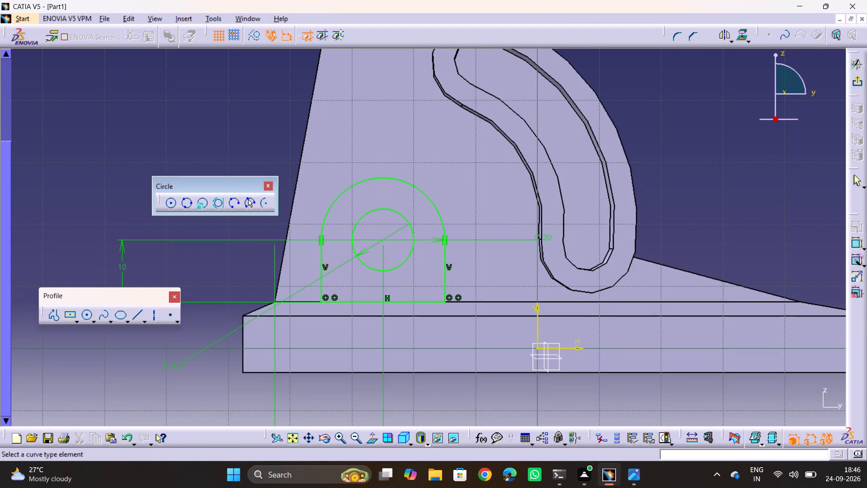
click(680, 213)
Check reference drawing 17.jpg and draw a circle about 5.3 mm in diameter on the upper plate, directly above the 10 mm circle.
key(alt+Tab)
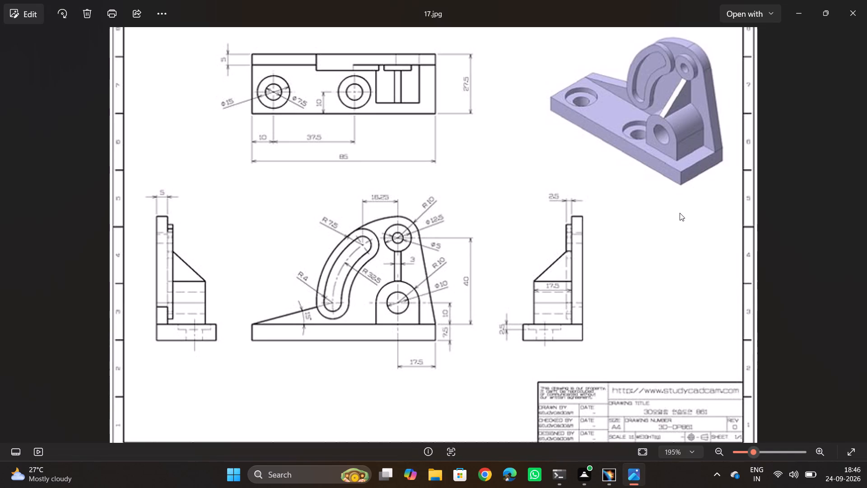
key(alt+Tab)
key(alt+Tab)
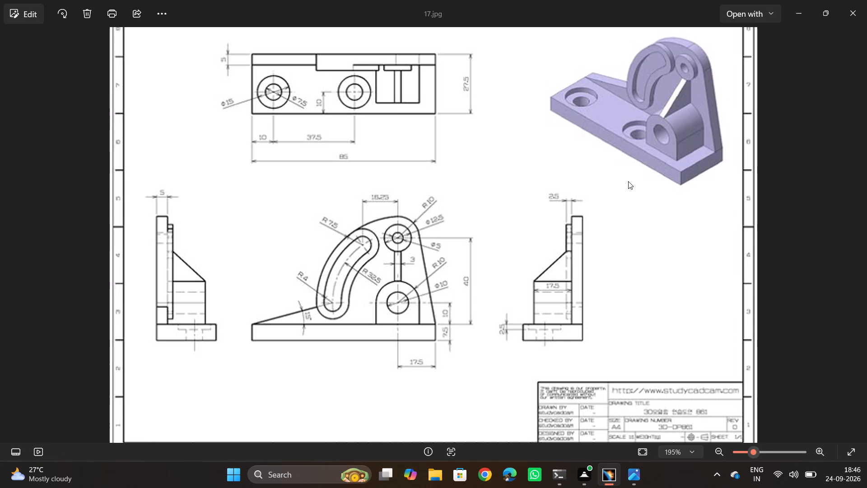
key(alt+Tab)
middle_drag(709, 178, 719, 252)
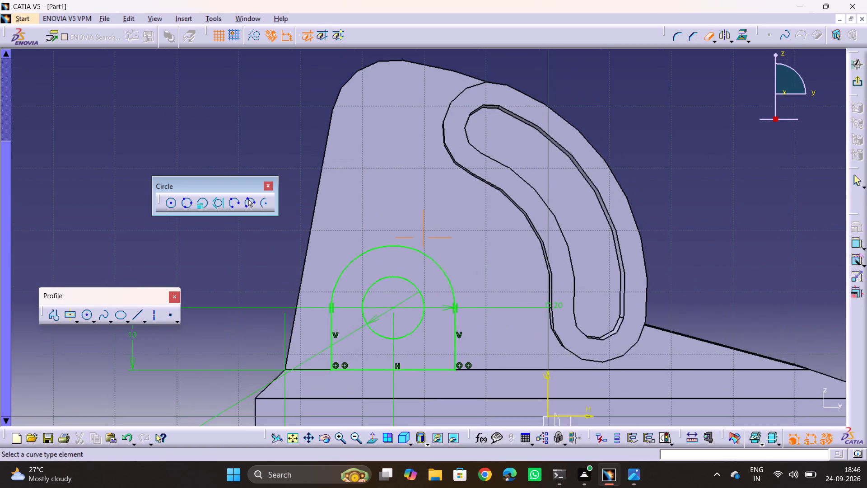
middle_drag(719, 252, 709, 266)
click(169, 204)
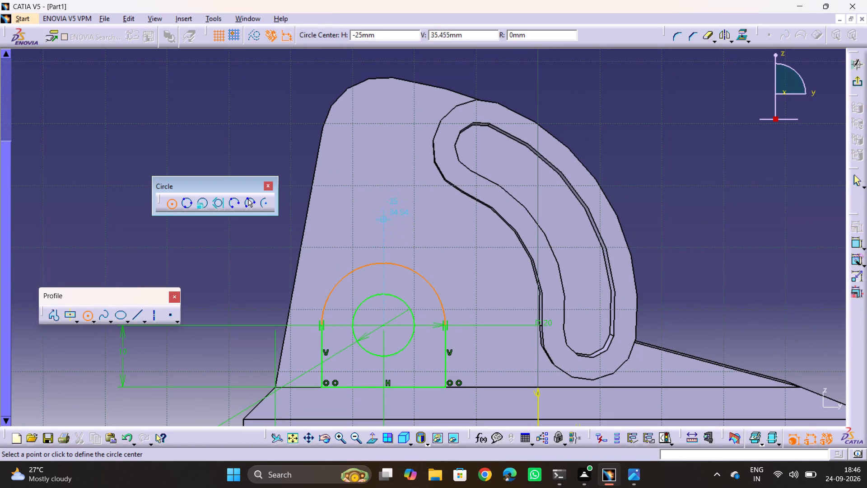
click(383, 166)
click(385, 183)
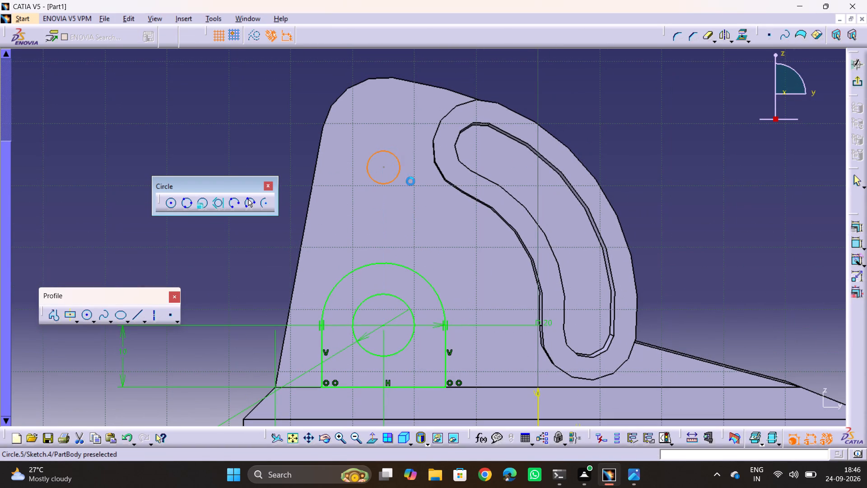
Dimension the upper circle's diameter and set it to 12.5 mm, following the reference drawing.
click(852, 224)
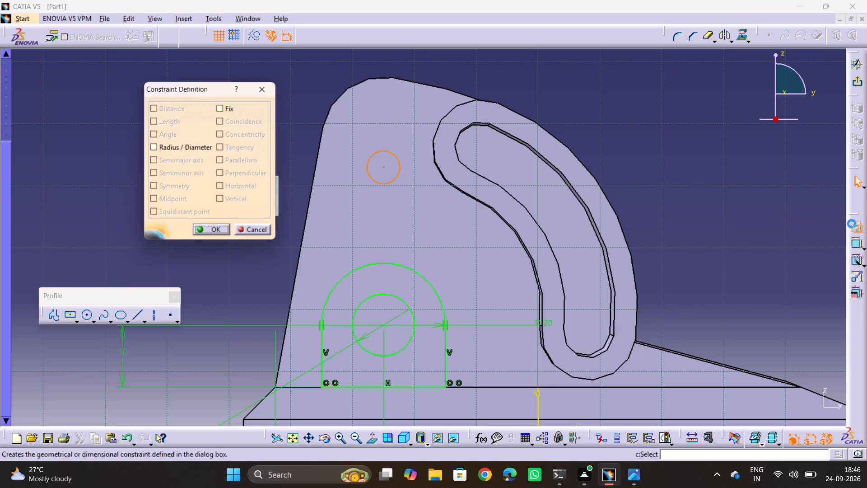
key(Escape)
click(853, 240)
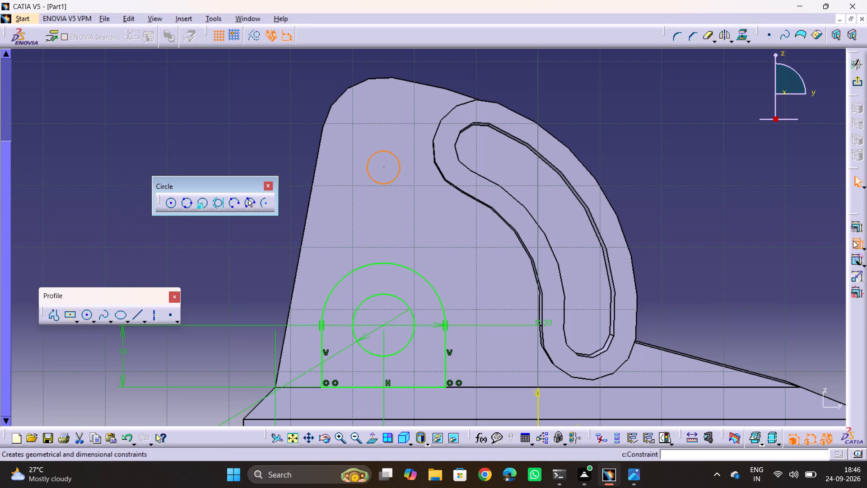
click(275, 143)
key(alt+Tab)
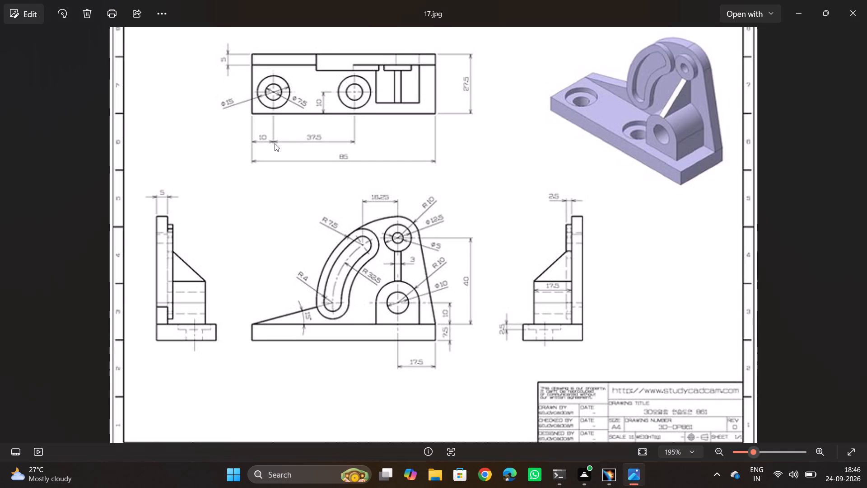
key(alt+Tab)
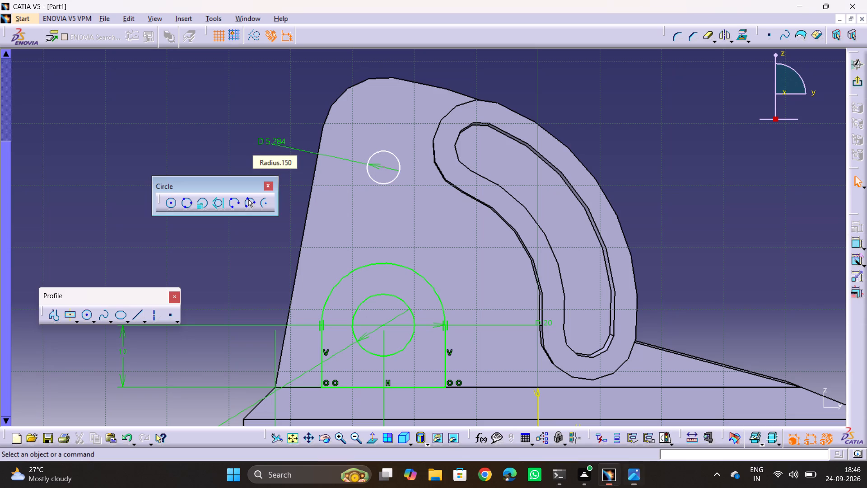
double_click(275, 143)
text(12.5)
key(Return)
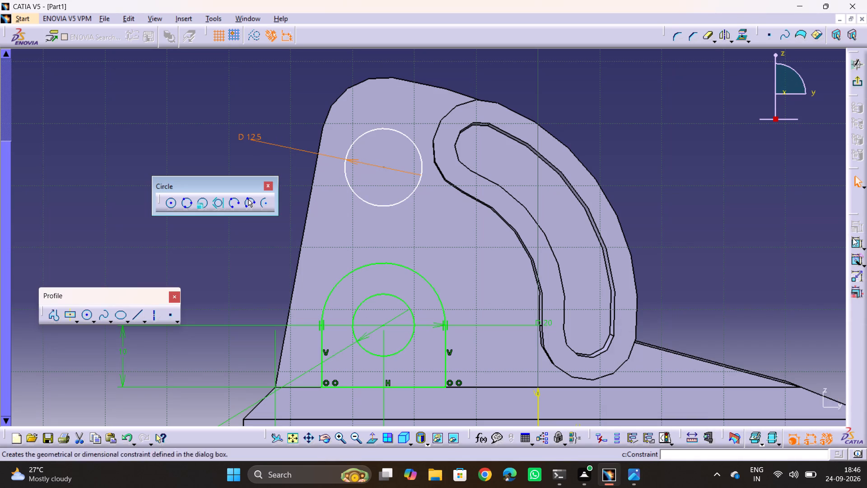
Draw a smaller circle inside the 12.5 mm circle, near its centre.
click(858, 240)
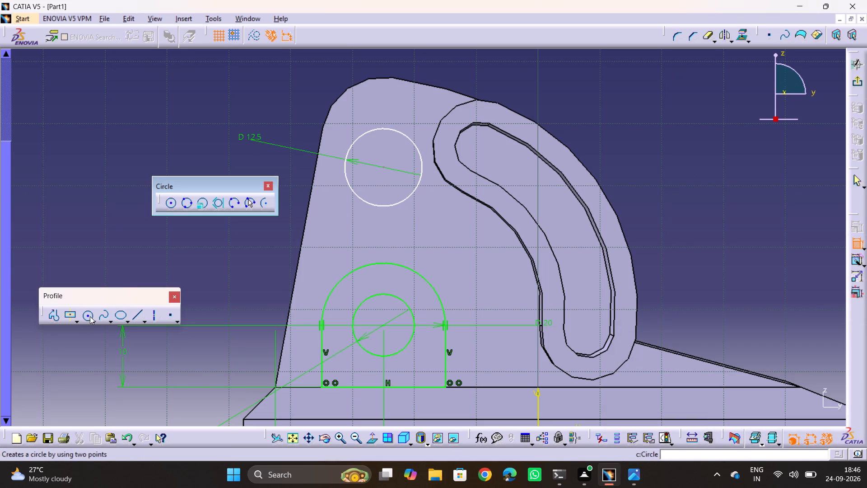
click(90, 316)
click(387, 167)
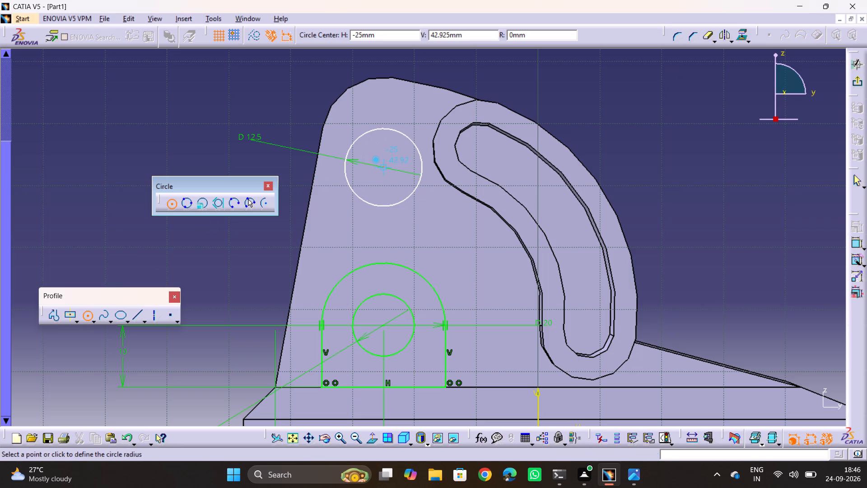
click(382, 182)
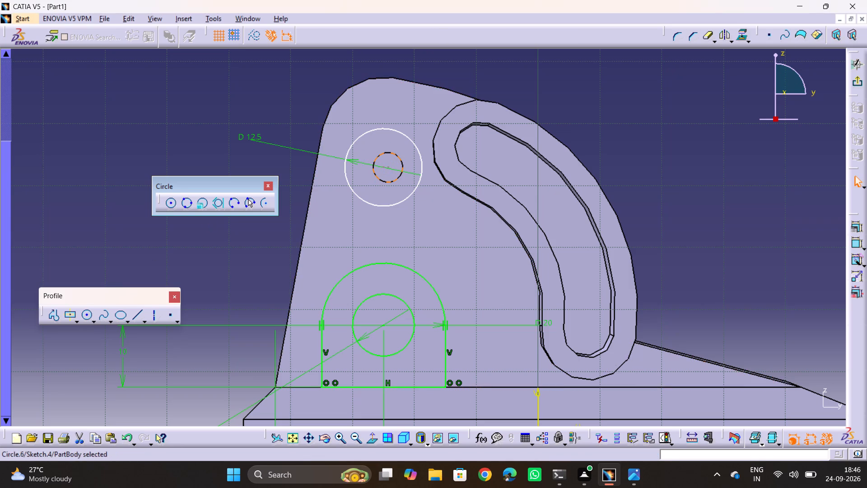
Constrain the small inner circle concentric with the 12.5 mm circle.
ctrl+click(365, 131)
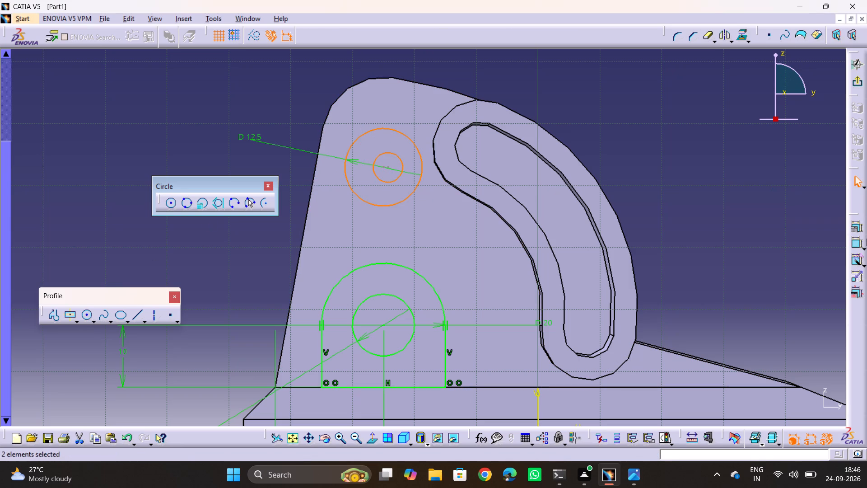
click(854, 225)
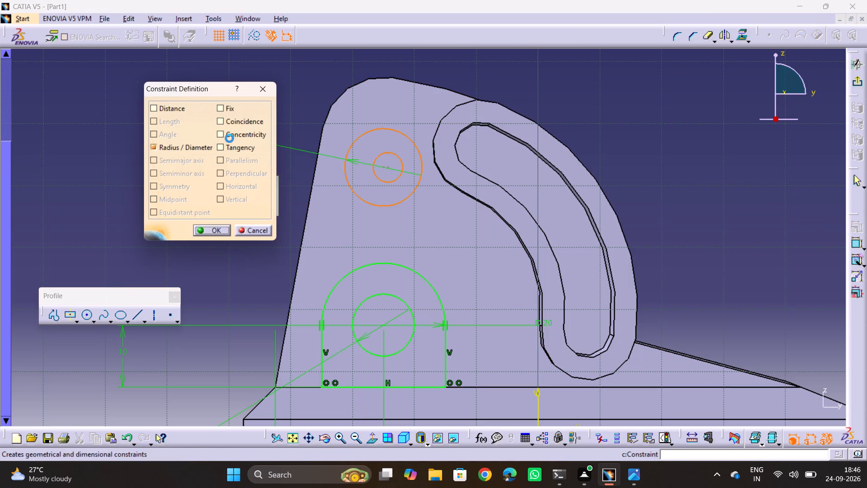
click(231, 139)
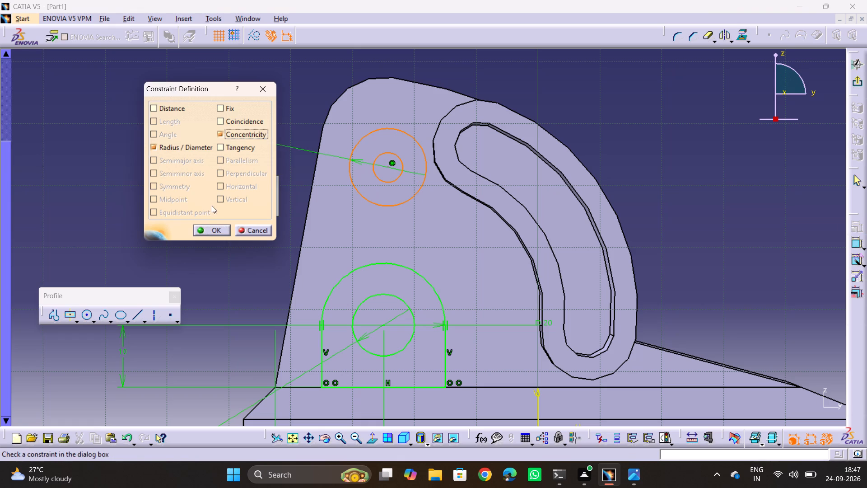
click(214, 234)
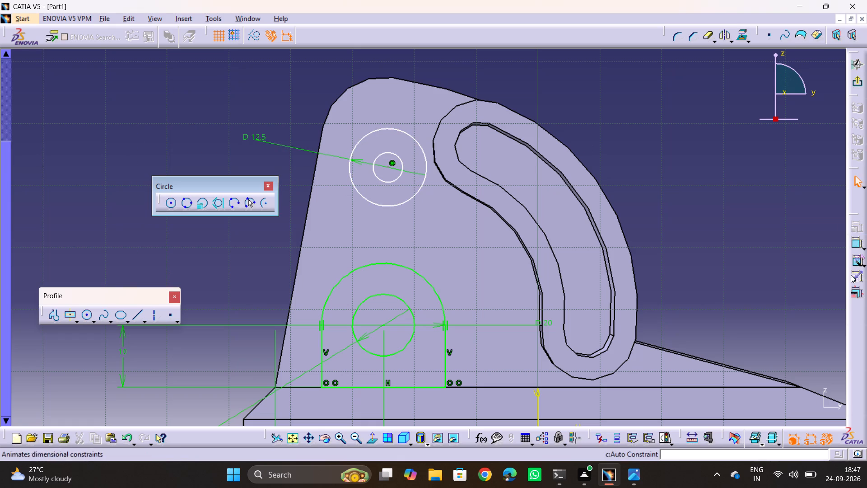
Dimension the small inner circle's diameter and set it to 5 mm.
click(853, 243)
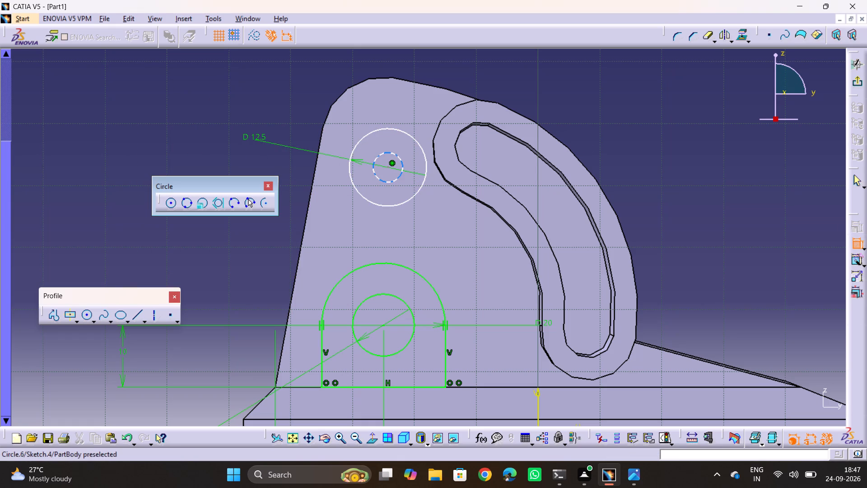
click(381, 181)
click(282, 222)
double_click(284, 214)
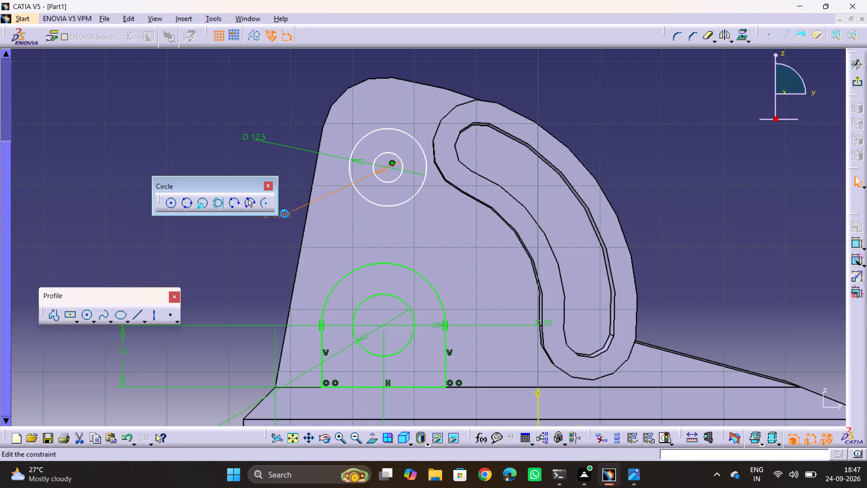
key(5)
key(Return)
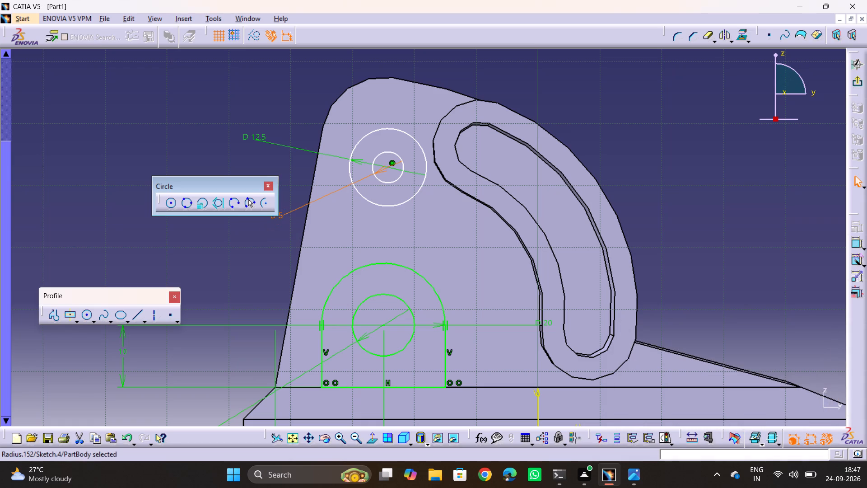
Dimension the height of the upper circles' centre above the base plate's top edge and set it to 40 mm, per the reference drawing.
click(171, 102)
key(alt+Tab)
key(alt+Tab)
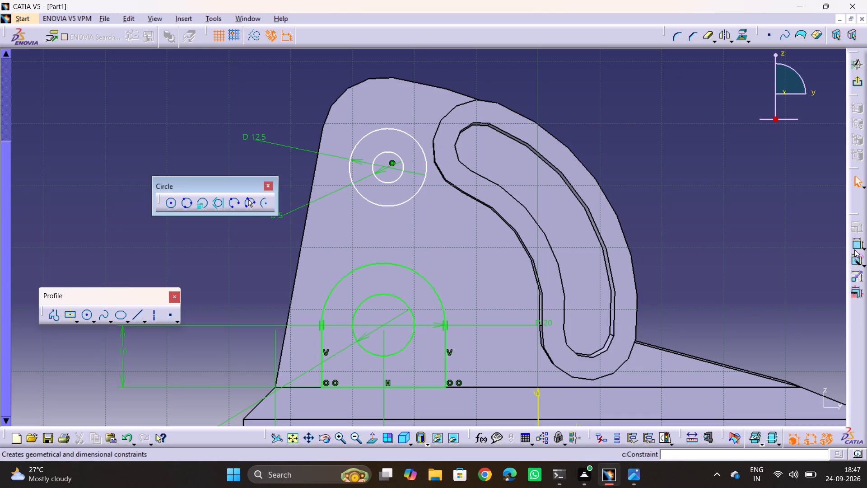
click(857, 249)
key(alt+Tab)
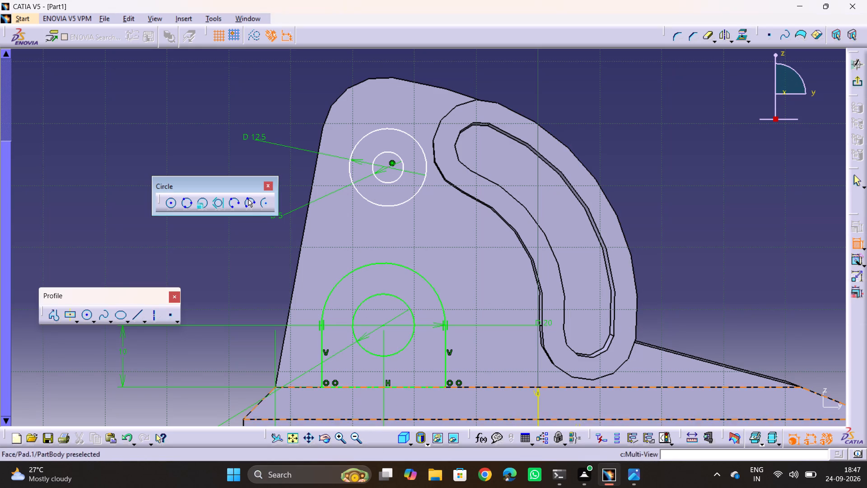
key(alt+Tab)
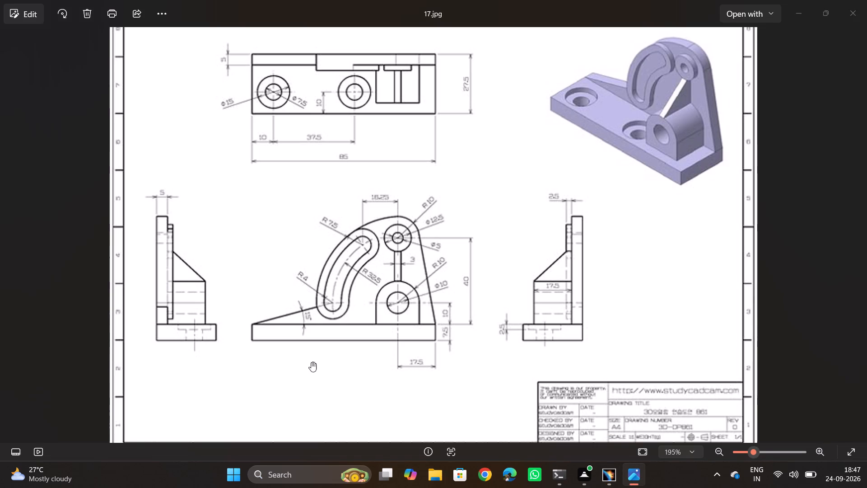
click(267, 418)
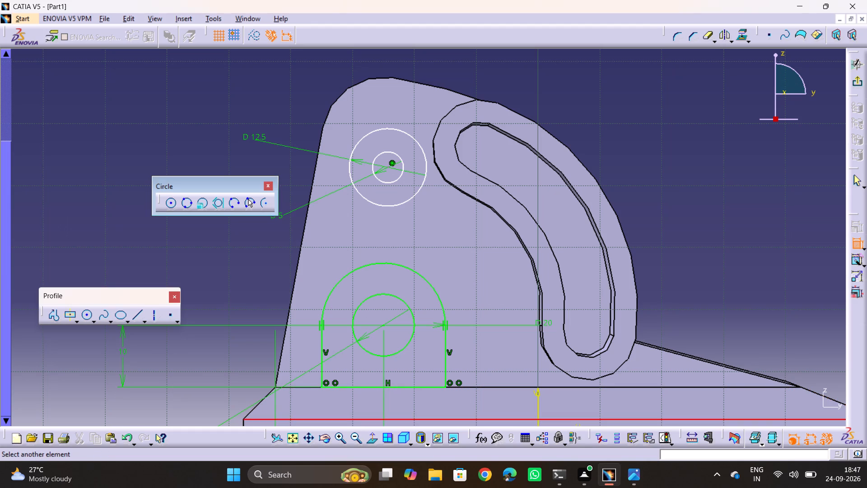
click(387, 166)
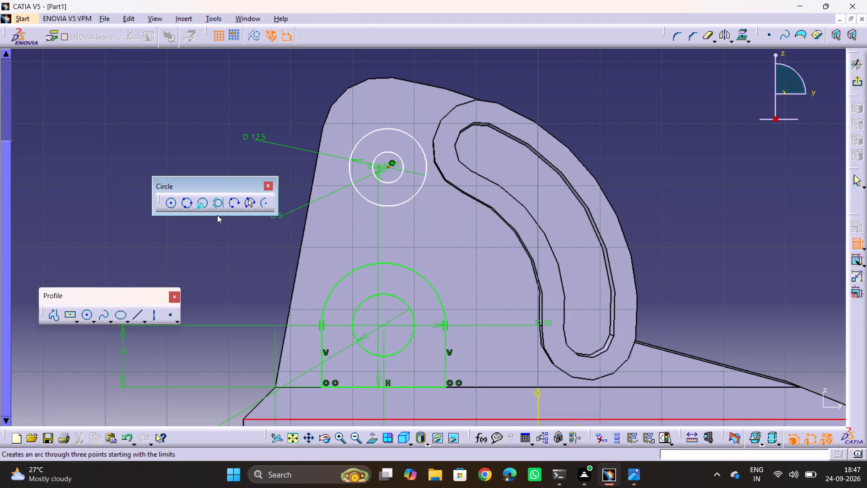
click(88, 235)
double_click(89, 235)
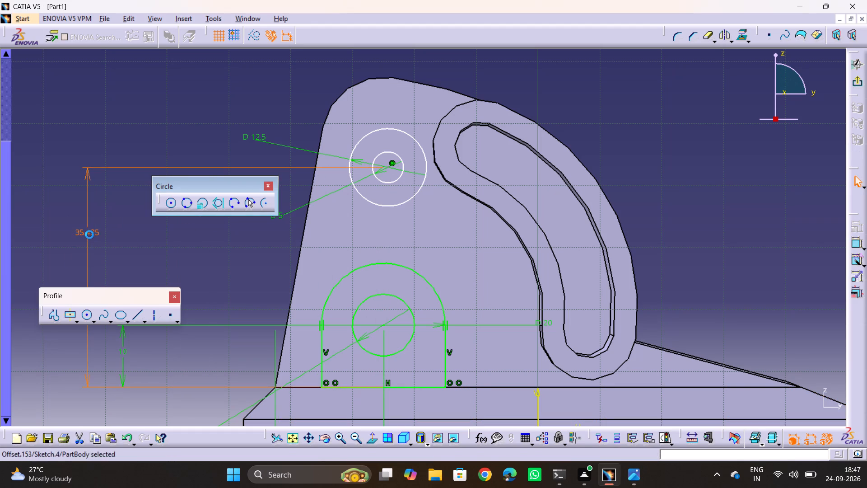
text(40)
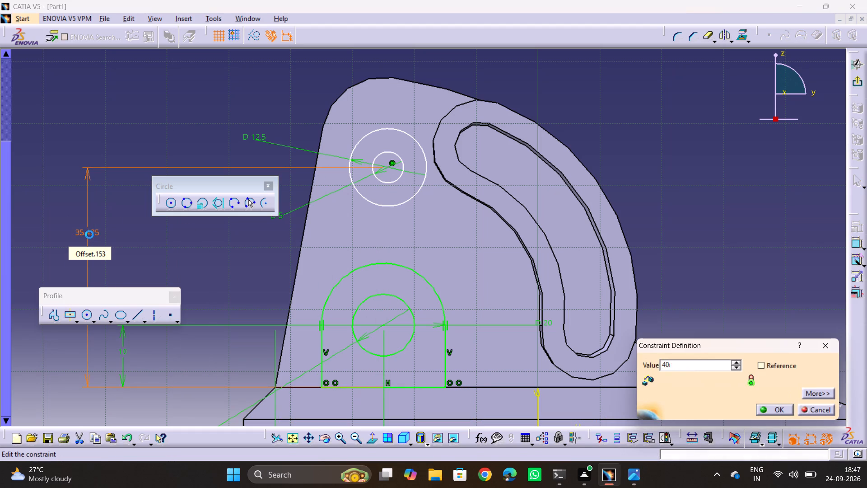
key(Return)
click(136, 128)
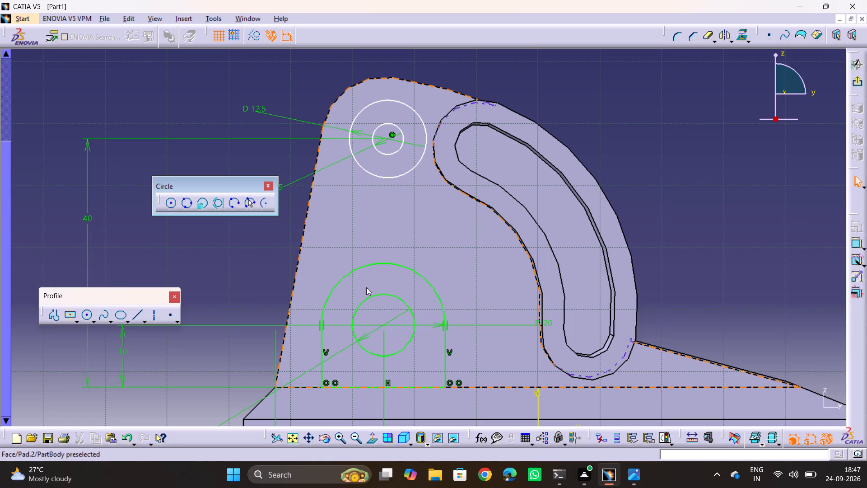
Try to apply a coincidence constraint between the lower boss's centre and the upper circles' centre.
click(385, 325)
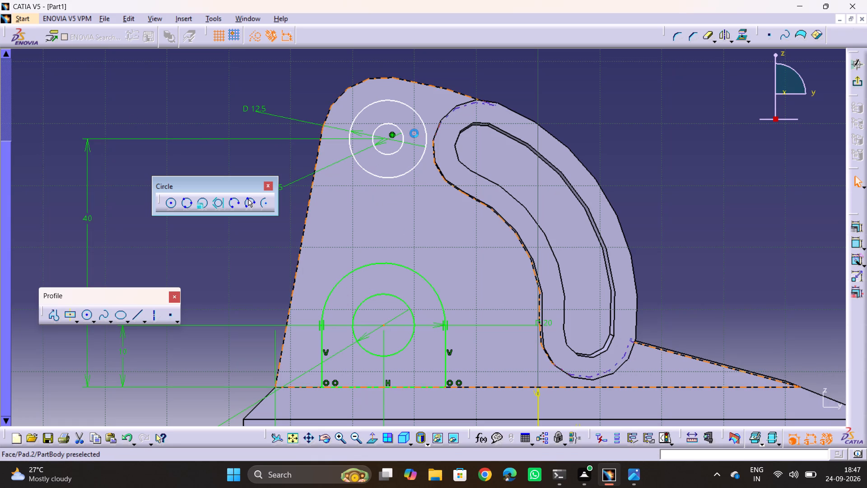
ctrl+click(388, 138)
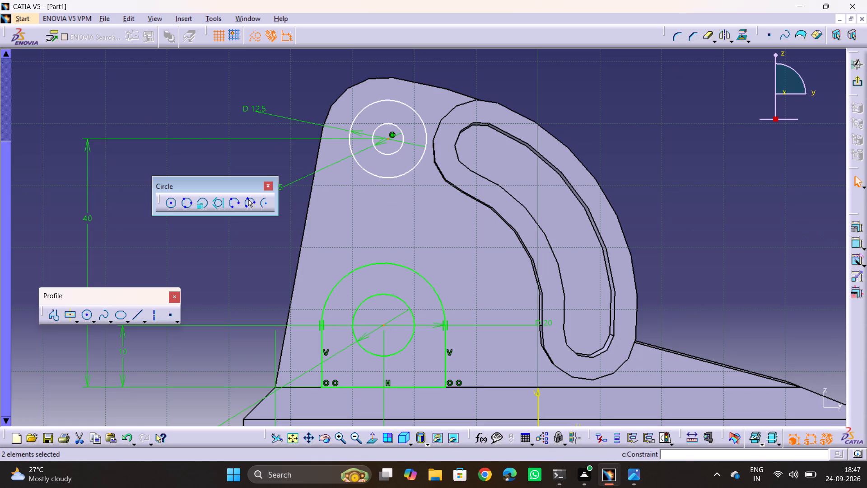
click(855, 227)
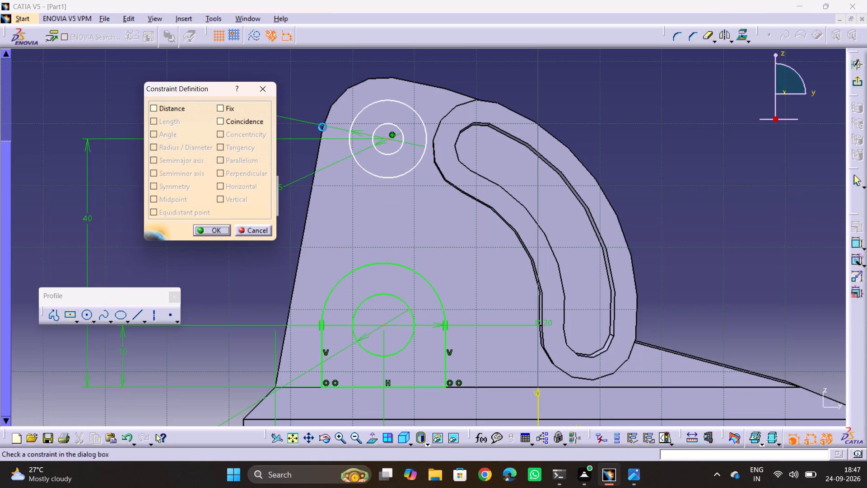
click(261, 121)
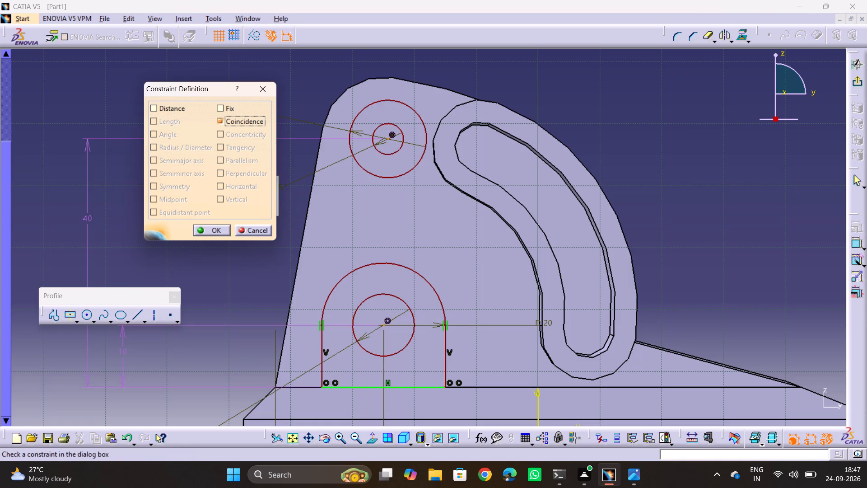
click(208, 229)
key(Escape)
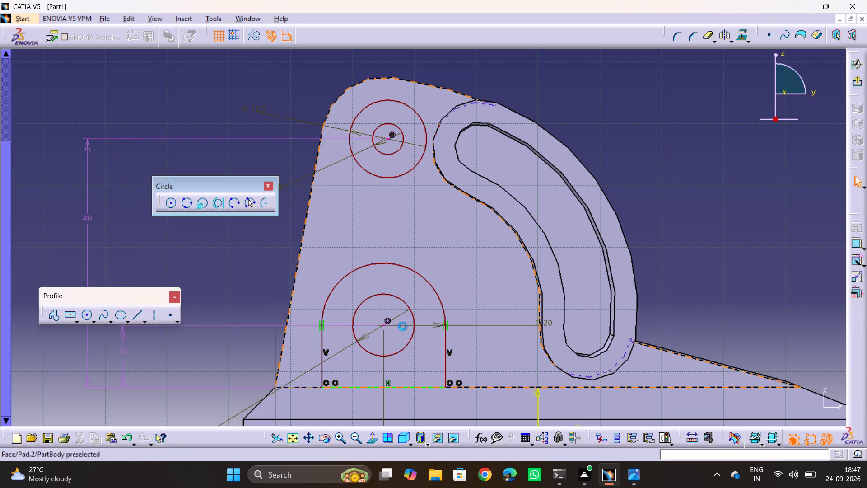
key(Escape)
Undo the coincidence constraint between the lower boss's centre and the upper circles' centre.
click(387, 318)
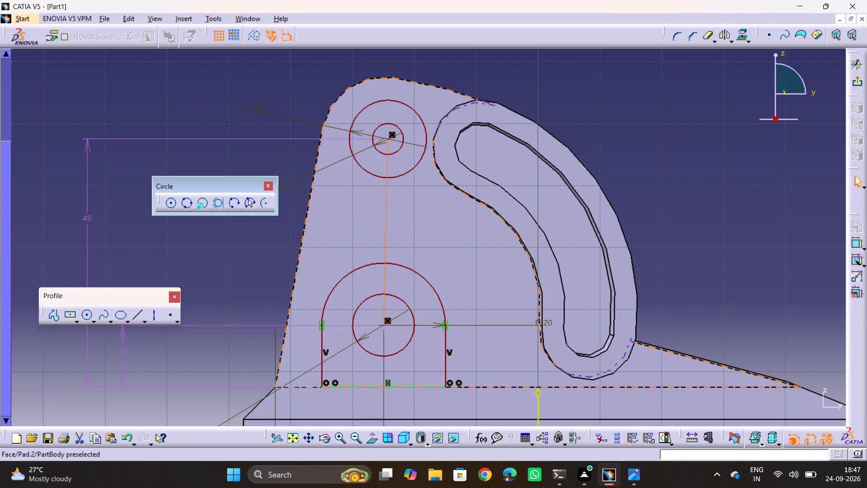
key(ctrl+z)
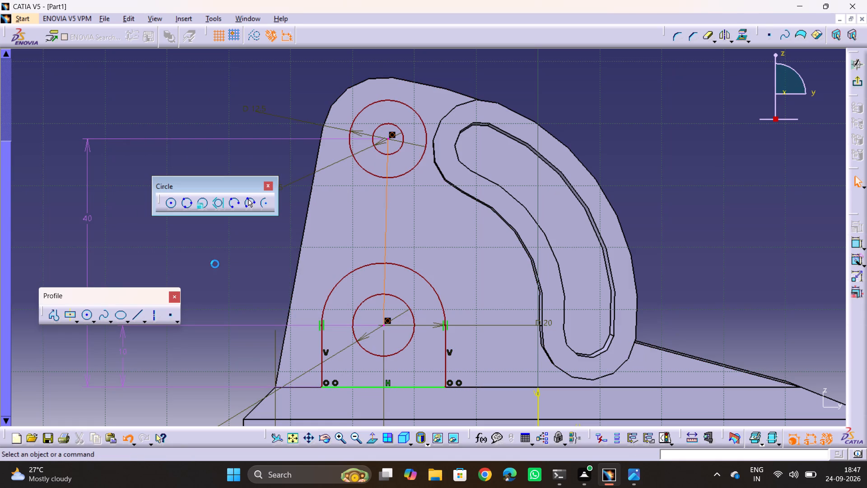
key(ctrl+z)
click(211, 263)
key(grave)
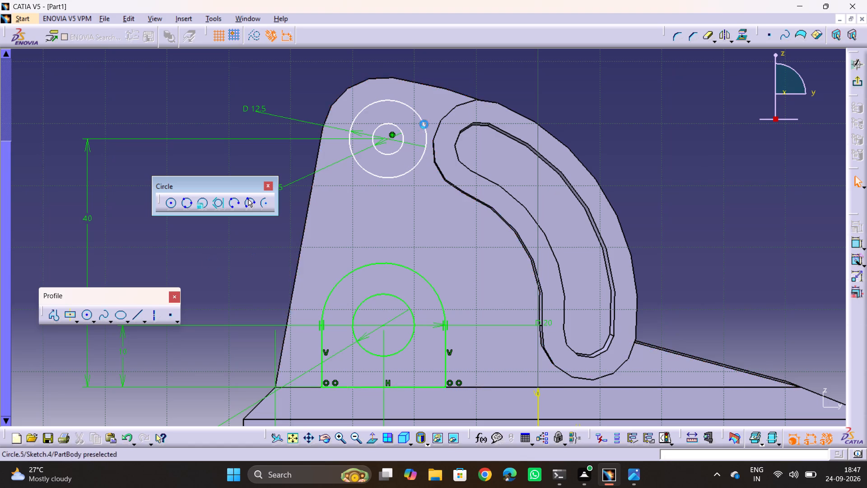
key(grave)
Delete the concentricity constraint between the 12.5 mm and 5 mm upper circles.
middle_drag(344, 267, 363, 270)
drag(354, 270, 363, 270)
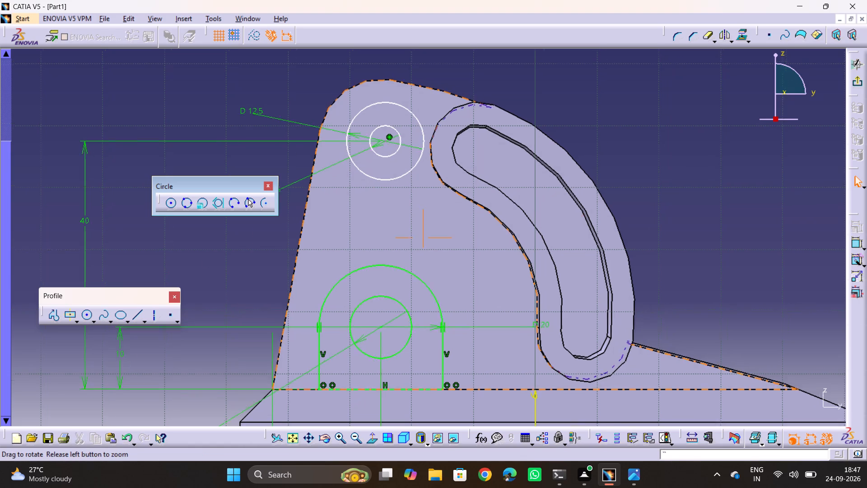
drag(363, 270, 365, 309)
middle_drag(363, 270, 362, 293)
key(Escape)
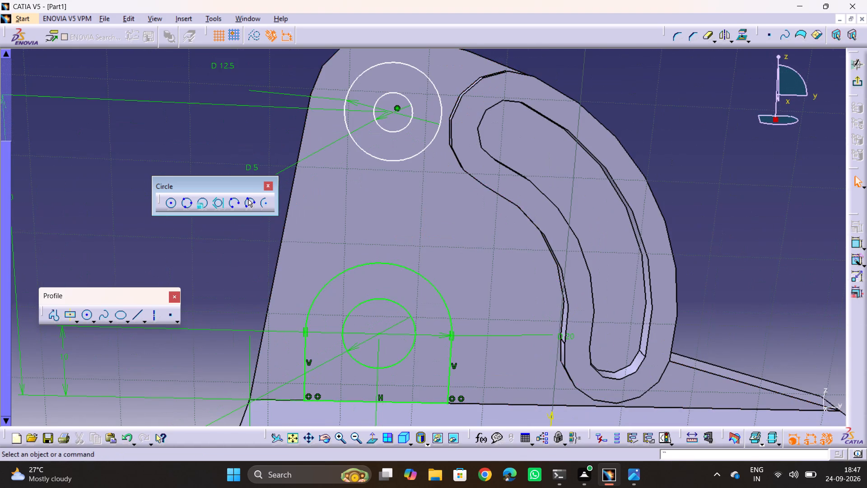
key(Escape)
ctrl+middle_drag(401, 242, 351, 230)
middle_drag(386, 229, 378, 228)
drag(386, 229, 378, 228)
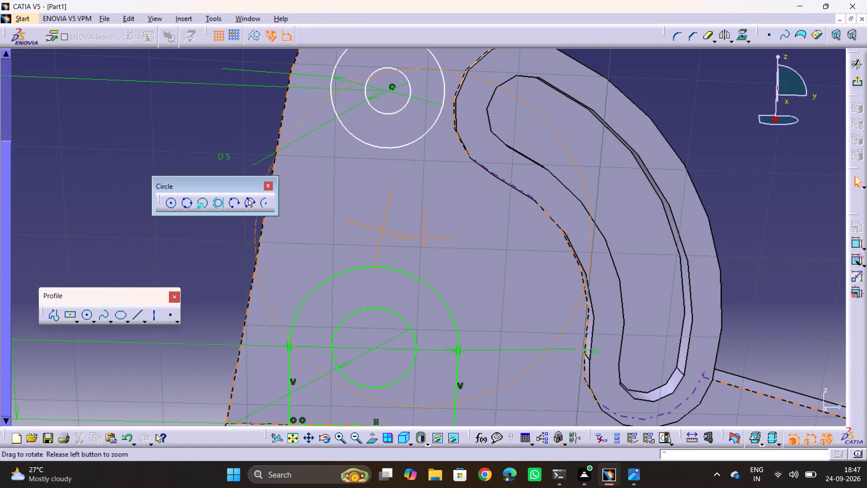
drag(378, 228, 376, 222)
middle_drag(378, 228, 375, 219)
click(393, 80)
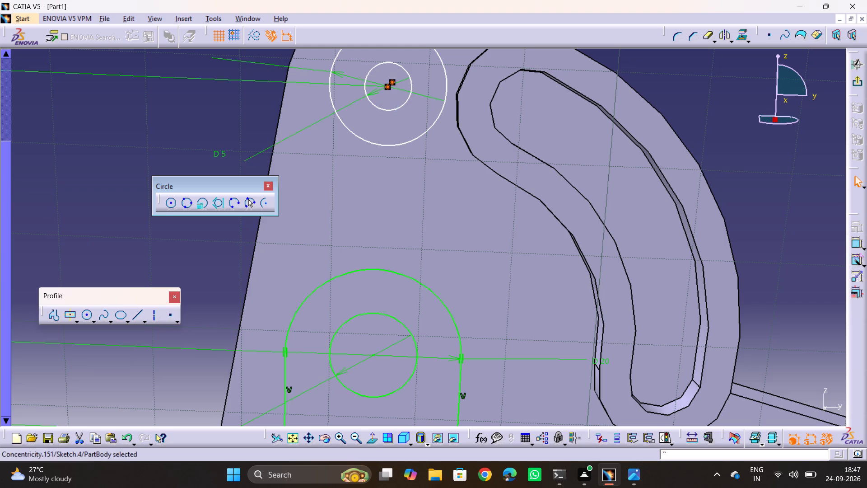
key(Delete)
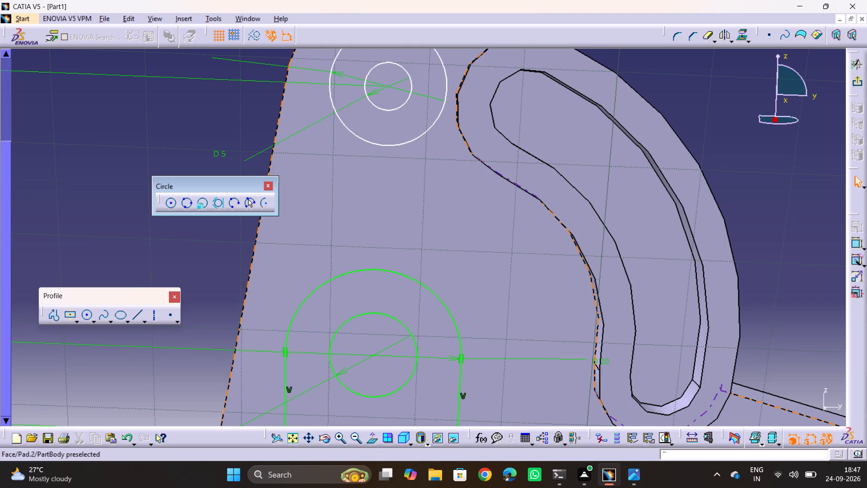
Move the 12.5 mm and 5 mm circles sideways so that their centres are separated.
drag(377, 142, 190, 137)
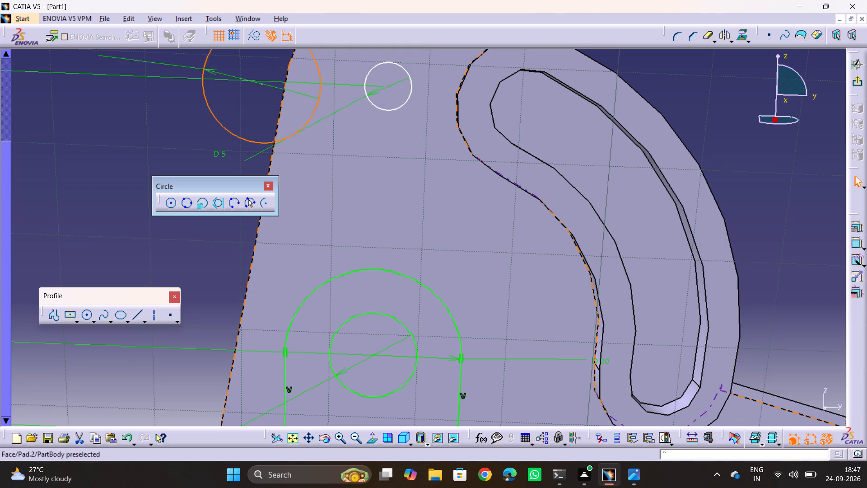
drag(380, 109, 320, 138)
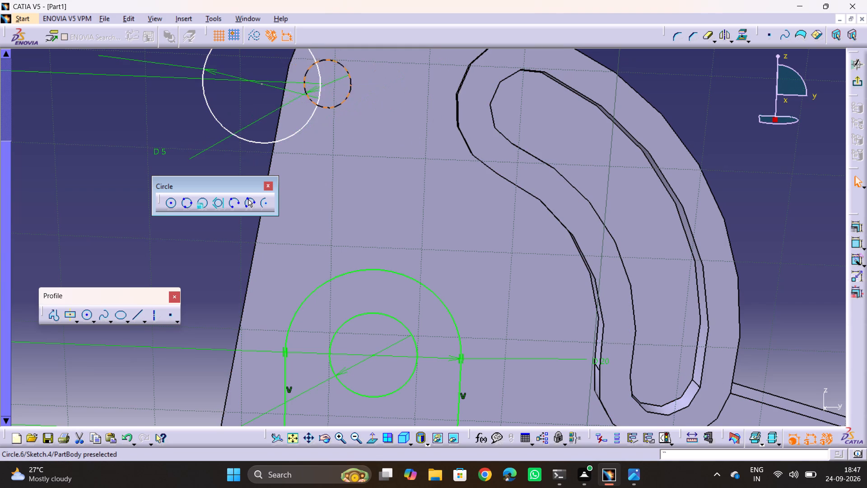
drag(320, 138, 320, 138)
Constrain the 12.5 mm and 5 mm circles to be concentric again.
ctrl+middle_drag(380, 157, 397, 183)
click(313, 83)
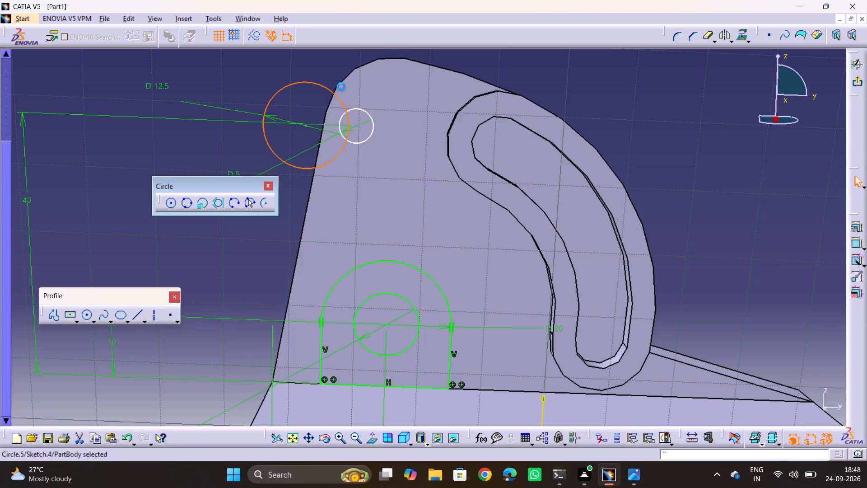
ctrl+click(358, 108)
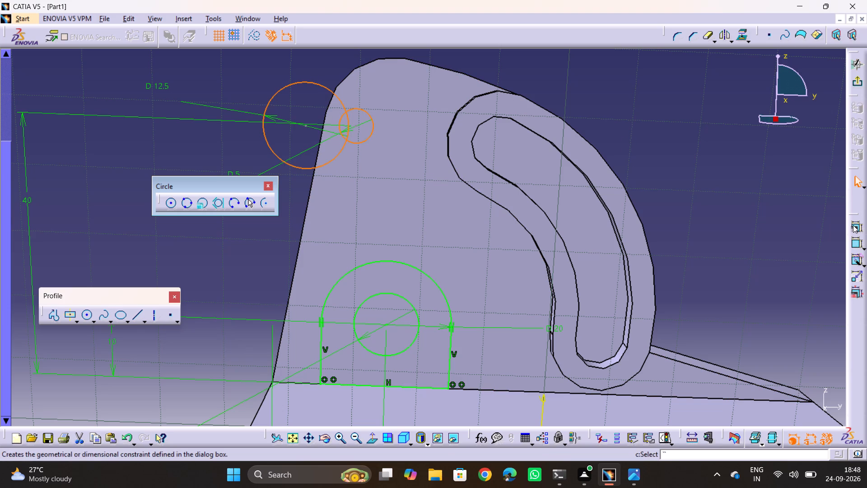
click(855, 232)
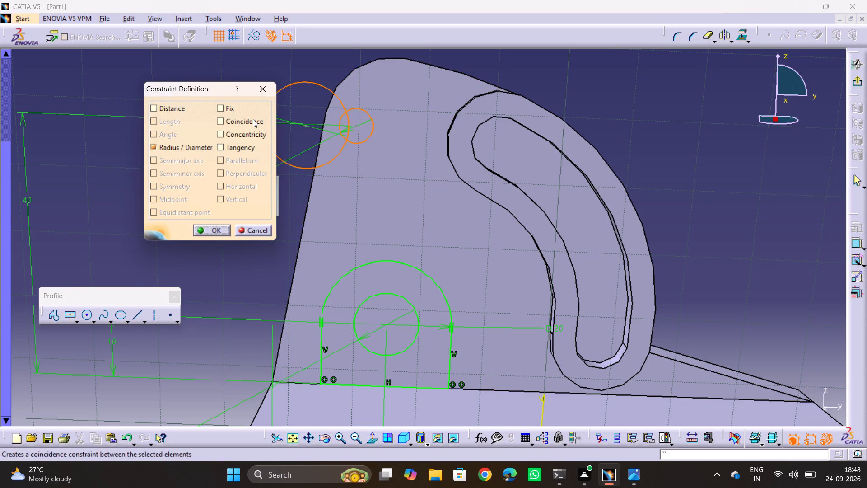
click(253, 119)
click(253, 119)
click(220, 135)
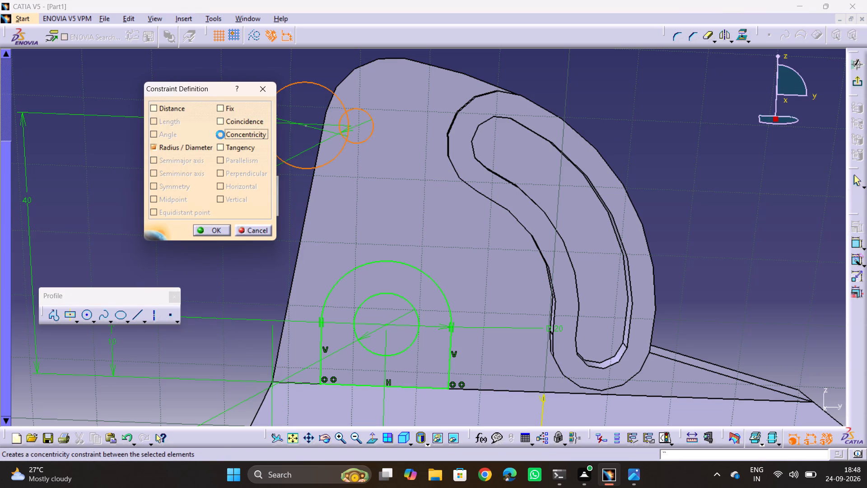
click(213, 227)
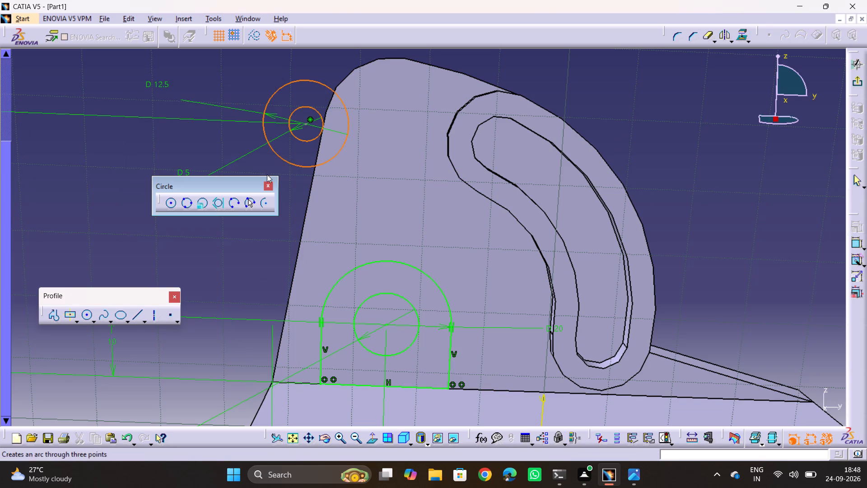
Move the concentric 12.5 mm and 5 mm circles back onto the plate's rounded top, roughly above the lower boss.
drag(304, 122, 311, 178)
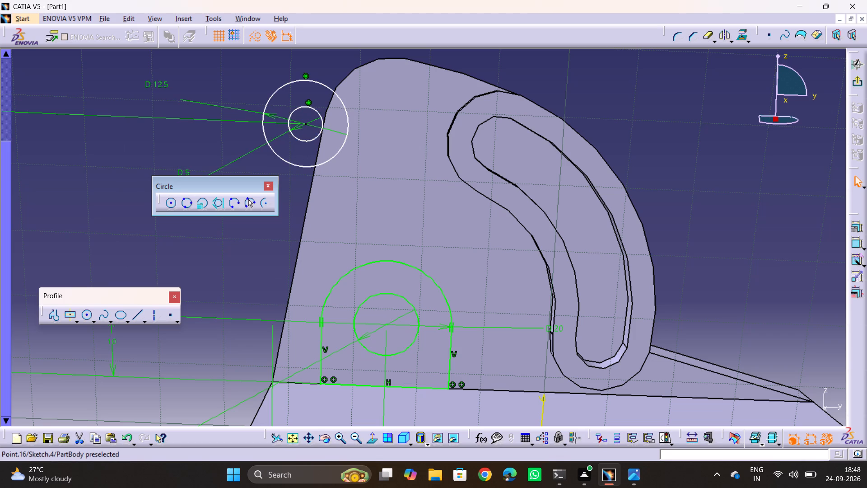
drag(311, 178, 420, 197)
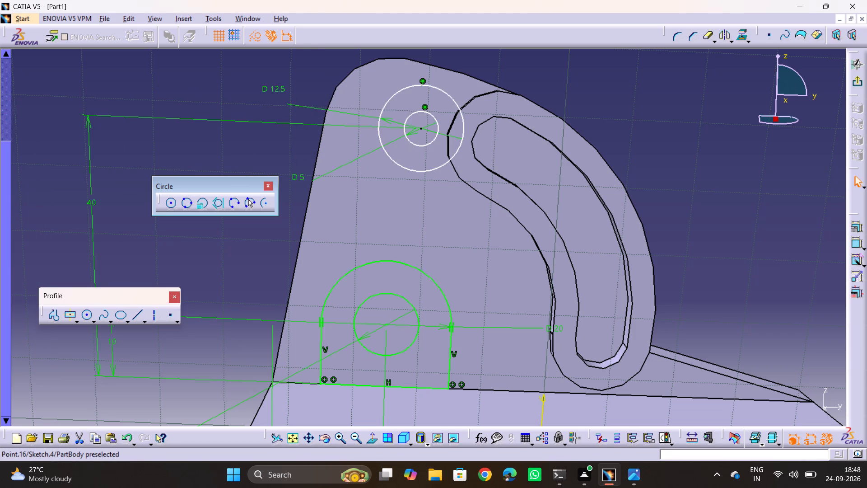
drag(420, 197, 376, 201)
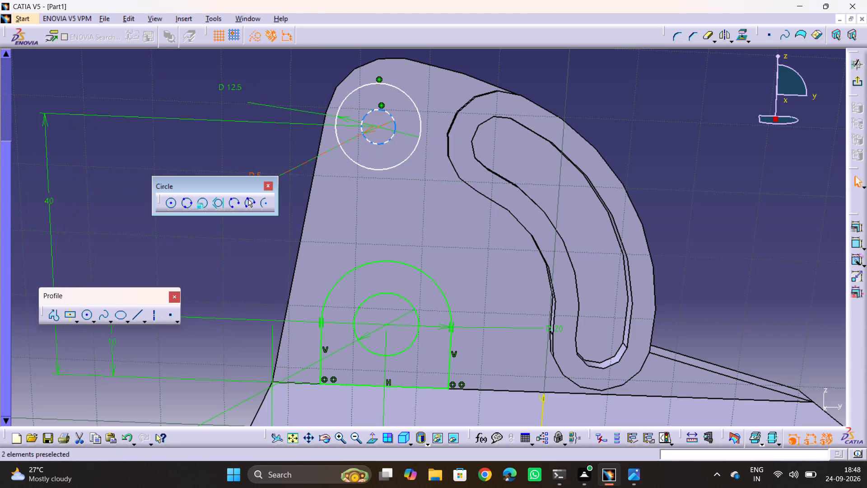
Dimension the horizontal distance between the upper circles' common centre and the centre of the lower boss hole.
click(378, 126)
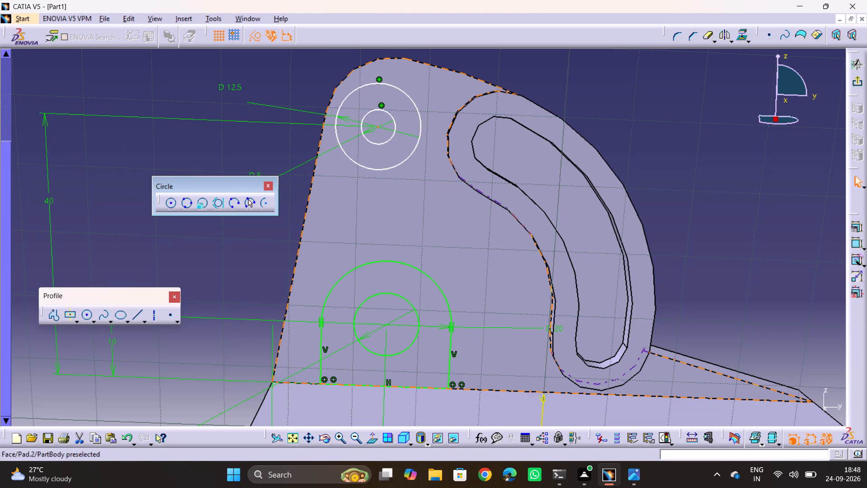
ctrl+click(387, 325)
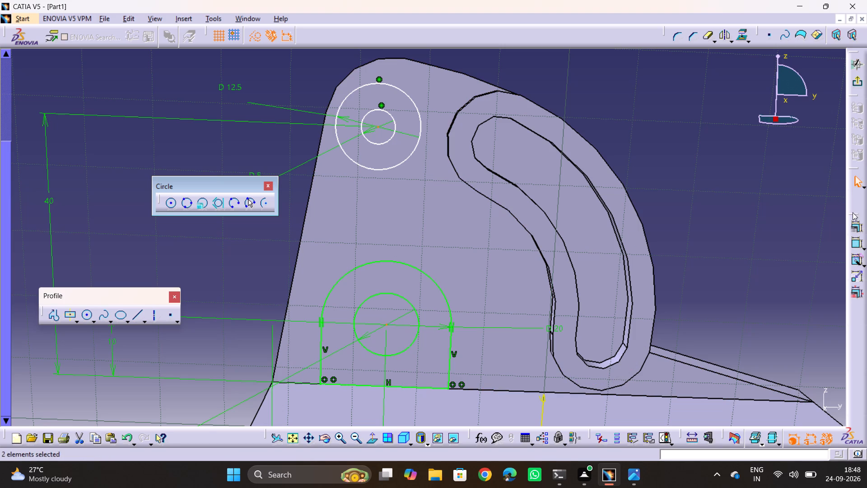
click(858, 228)
click(243, 122)
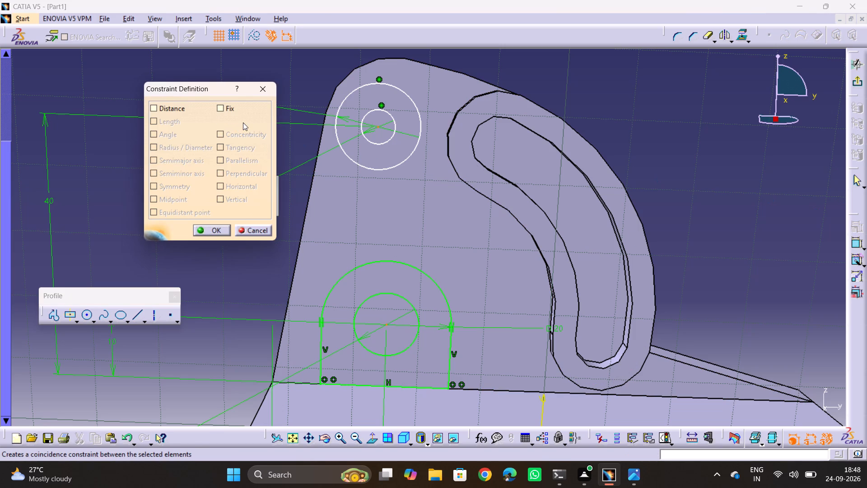
click(243, 122)
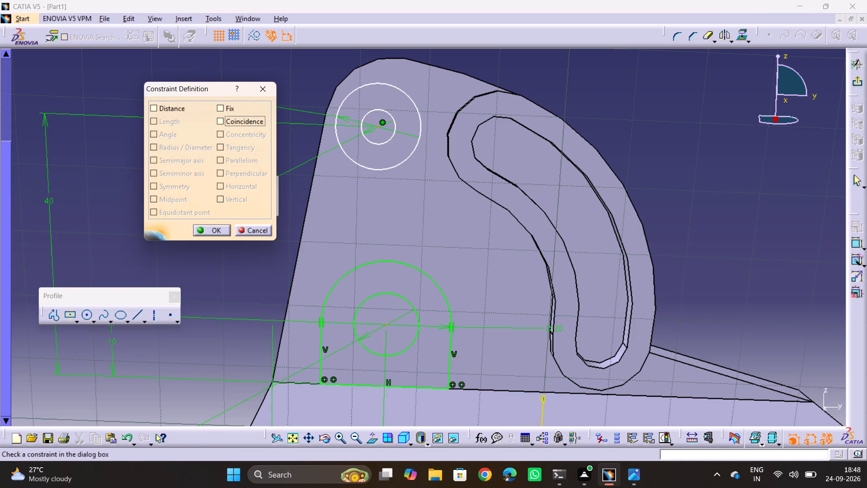
click(856, 246)
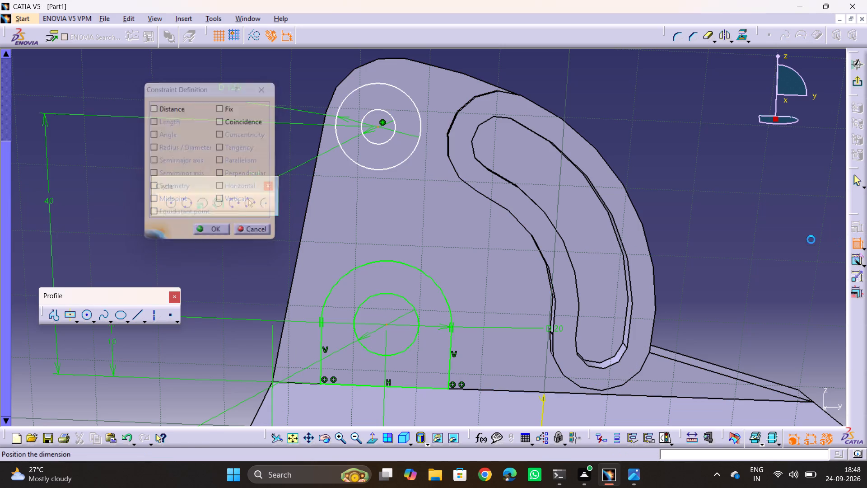
right_click(660, 125)
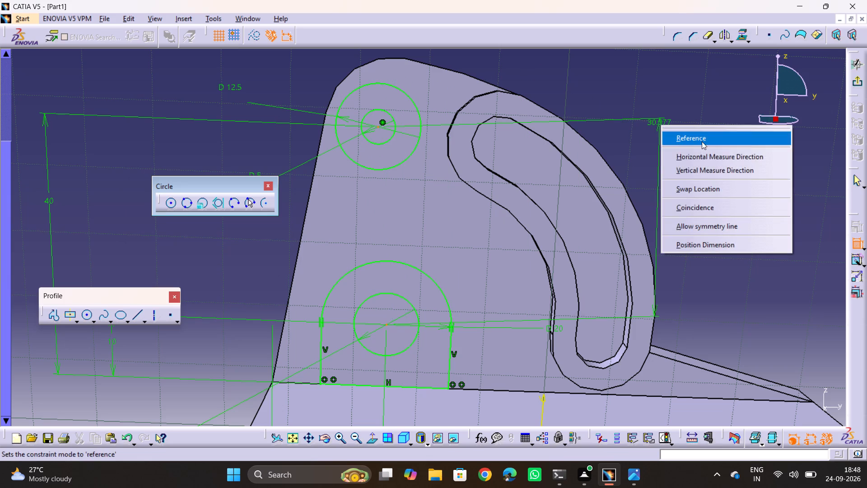
click(714, 172)
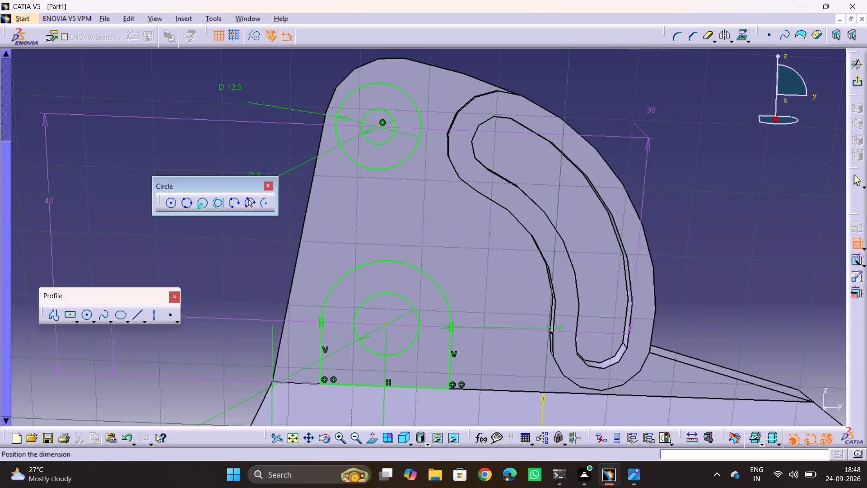
right_click(659, 115)
click(694, 156)
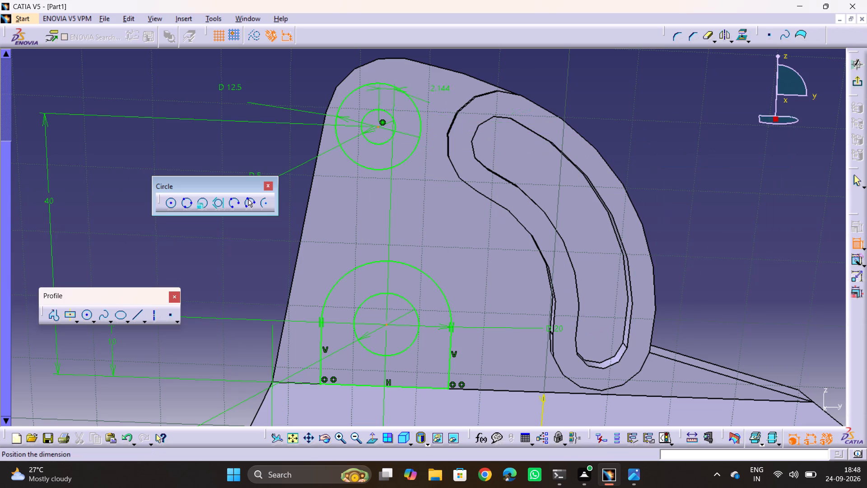
Set the horizontal distance between the upper and lower boss centres to 0 mm.
click(386, 102)
double_click(385, 101)
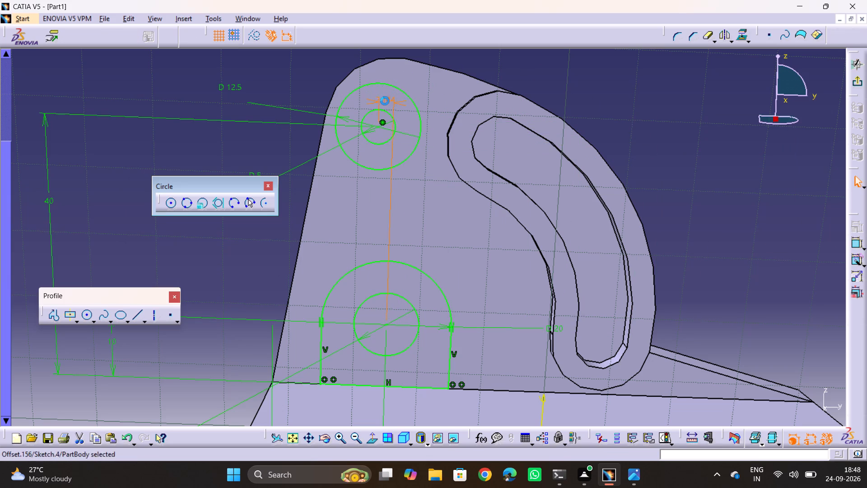
key(0)
key(Return)
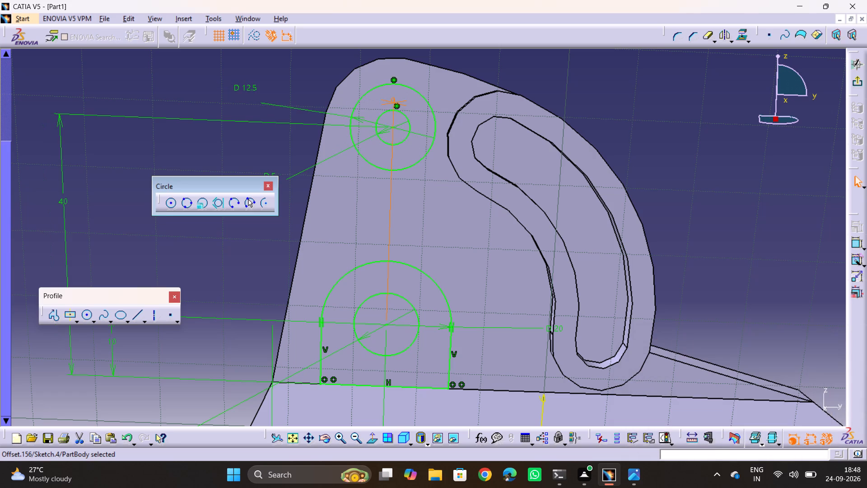
click(667, 151)
Leave the sketch and start a Multi-Pad from it, giving the lower boss domain a length of 17.5 mm.
key(alt+Tab)
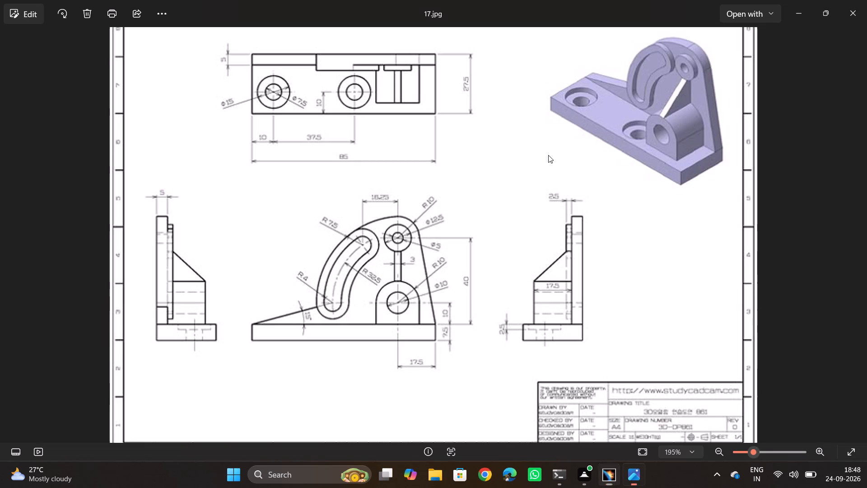
key(alt+Tab)
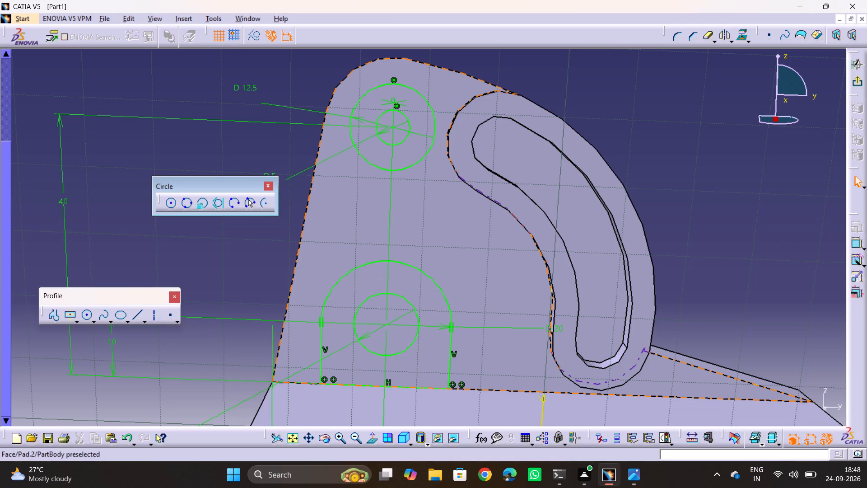
middle_drag(386, 192, 538, 227)
key(alt+Tab)
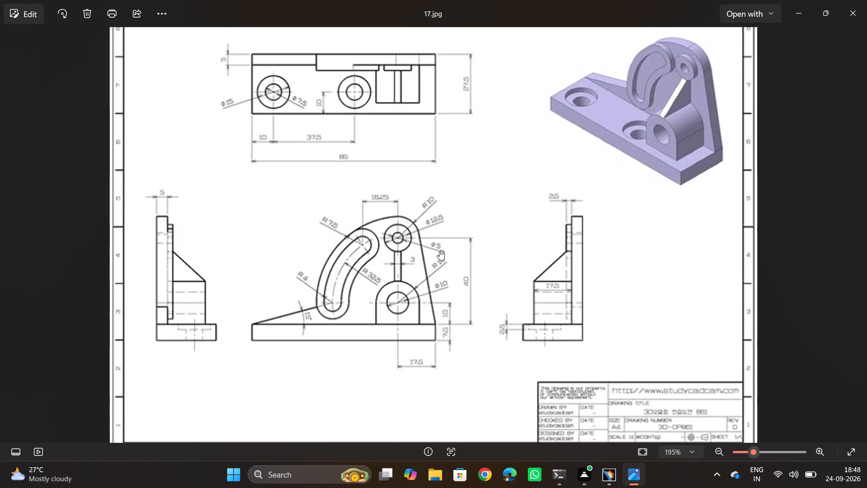
key(alt+Tab)
click(856, 87)
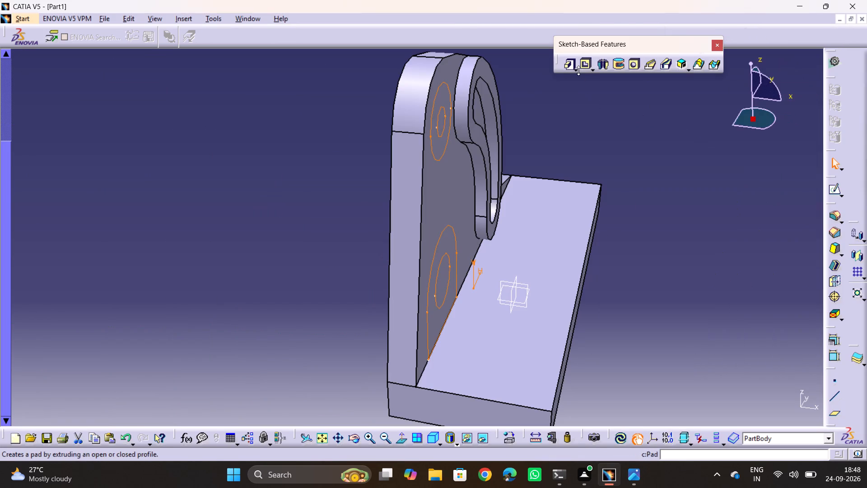
click(578, 70)
click(620, 83)
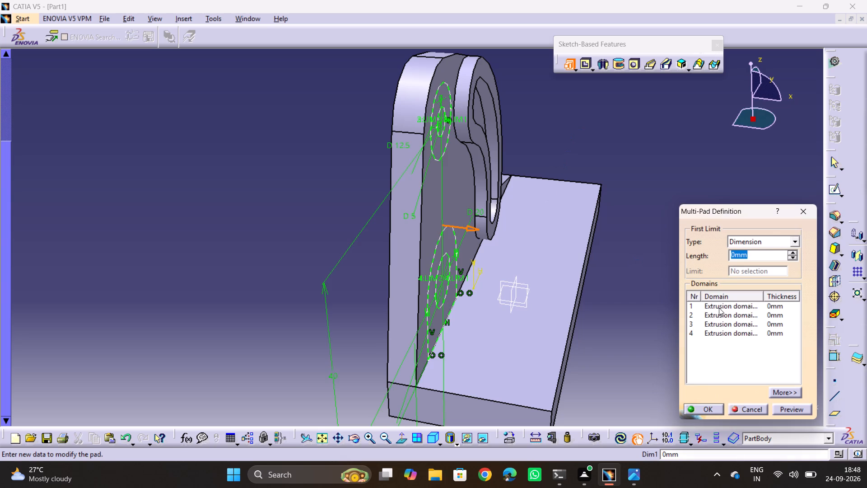
click(721, 307)
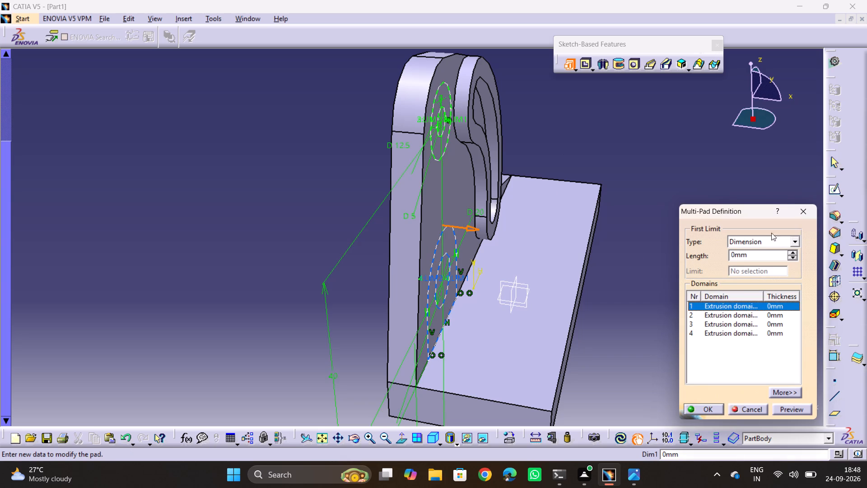
click(761, 254)
click(761, 254)
text(17.5)
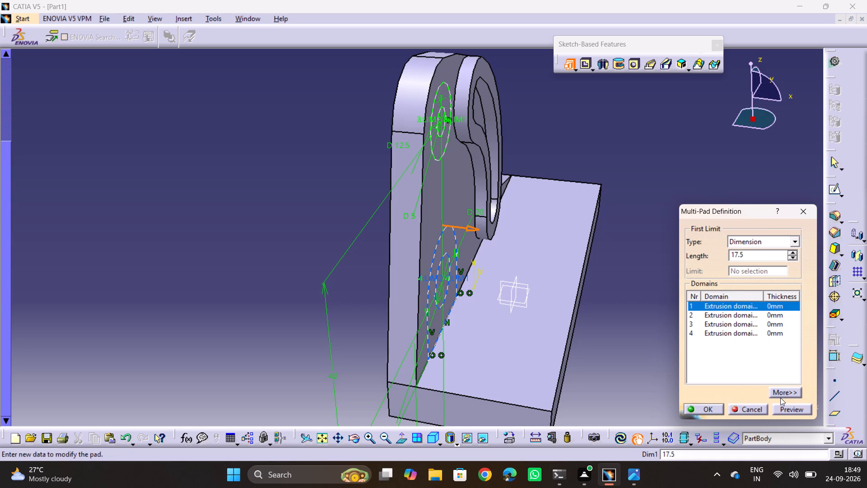
click(790, 410)
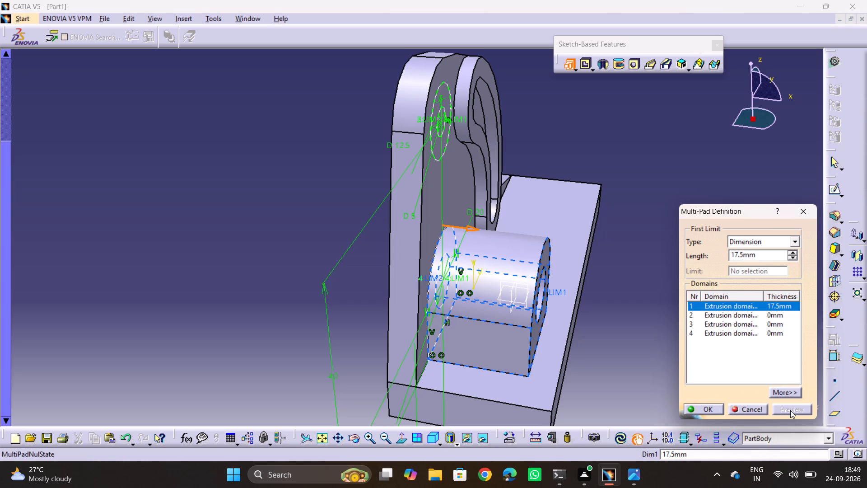
Give the upper 12.5 mm ring domain a length of 2.5 mm and complete the Multi-Pad.
click(729, 315)
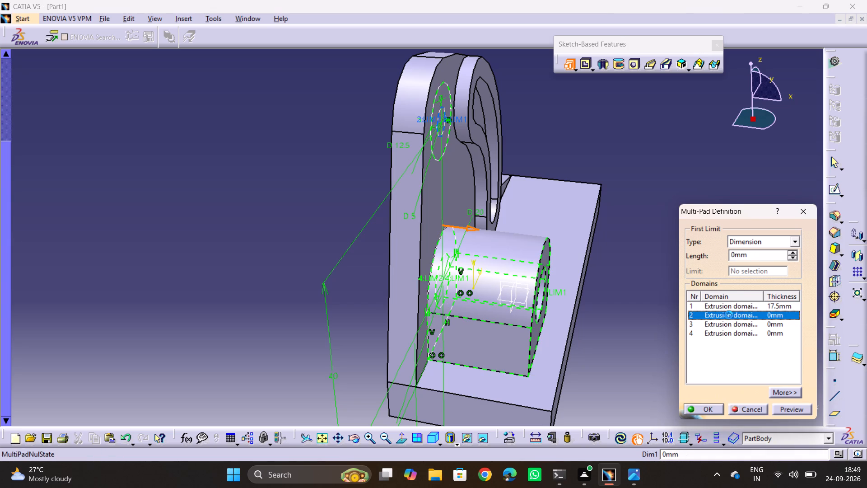
click(729, 324)
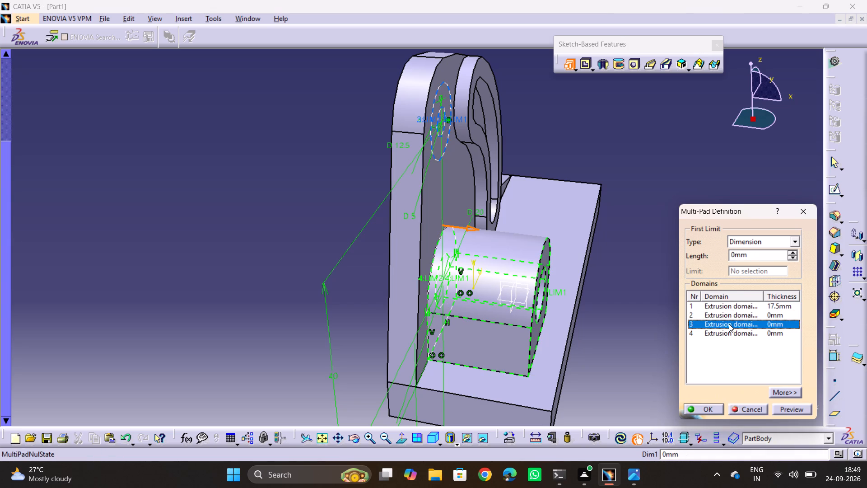
double_click(745, 257)
key(alt+Tab)
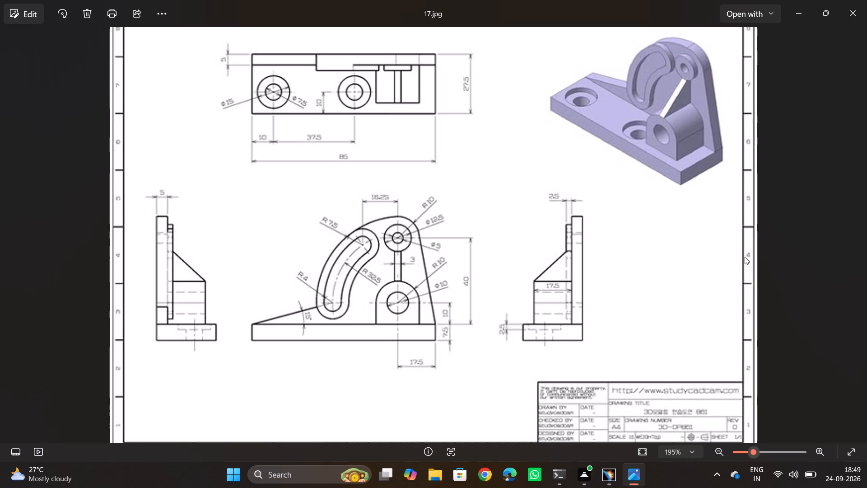
key(alt+Tab)
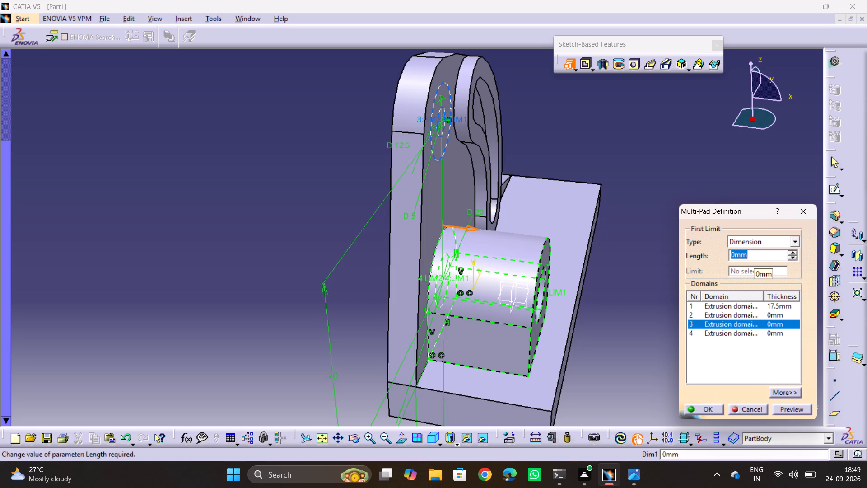
text(2.5)
key(Return)
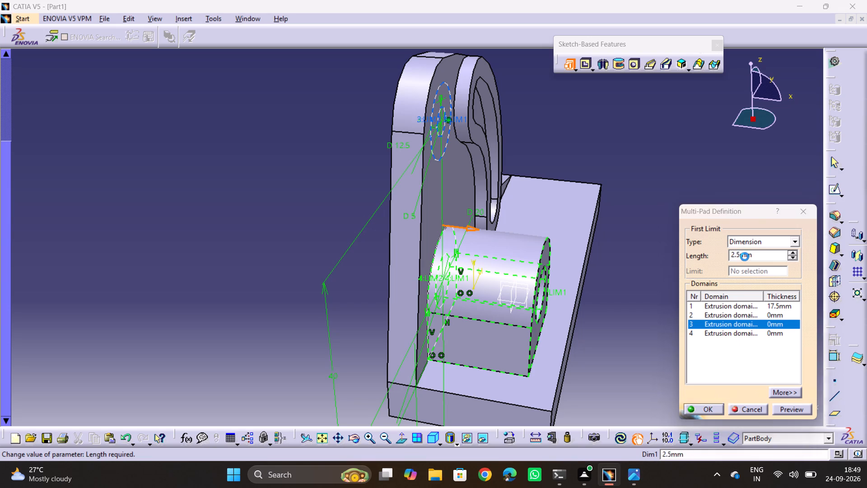
click(655, 272)
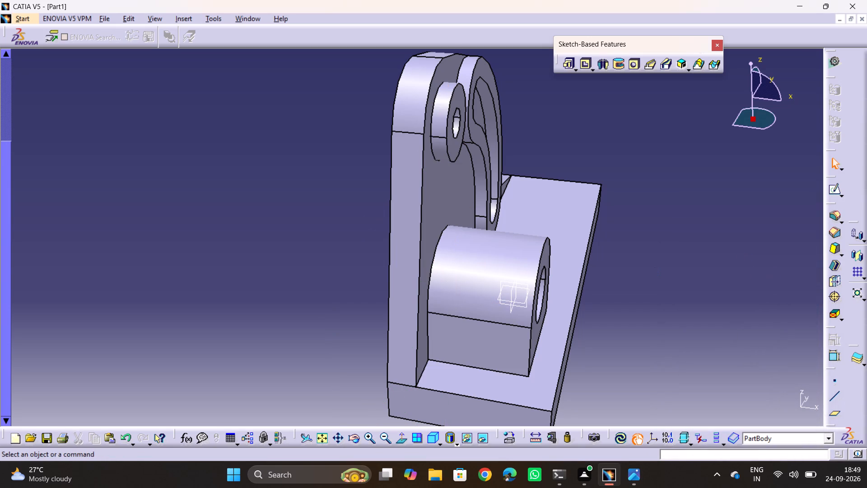
Examine the two bosses from several angles and compare the part with drawing 17.jpg.
scroll(547, 325, down, 2)
middle_drag(536, 328, 285, 320)
drag(534, 329, 285, 320)
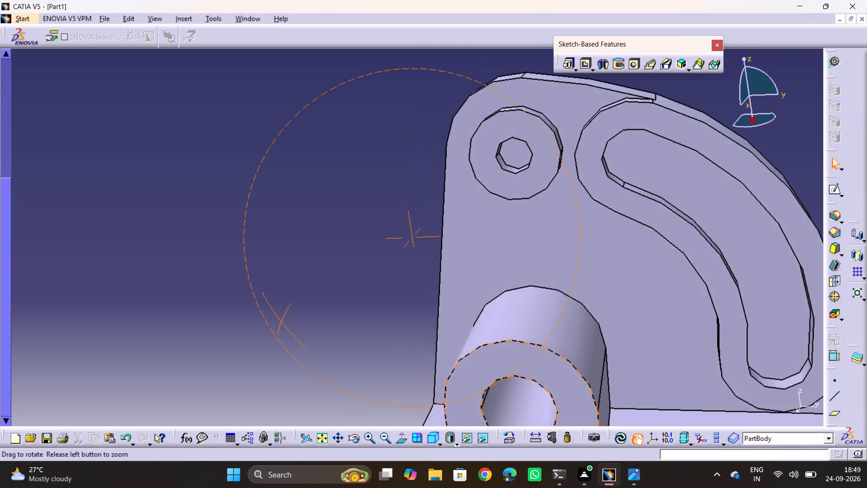
drag(285, 320, 318, 298)
middle_drag(285, 320, 316, 279)
middle_drag(454, 310, 387, 194)
drag(437, 266, 387, 194)
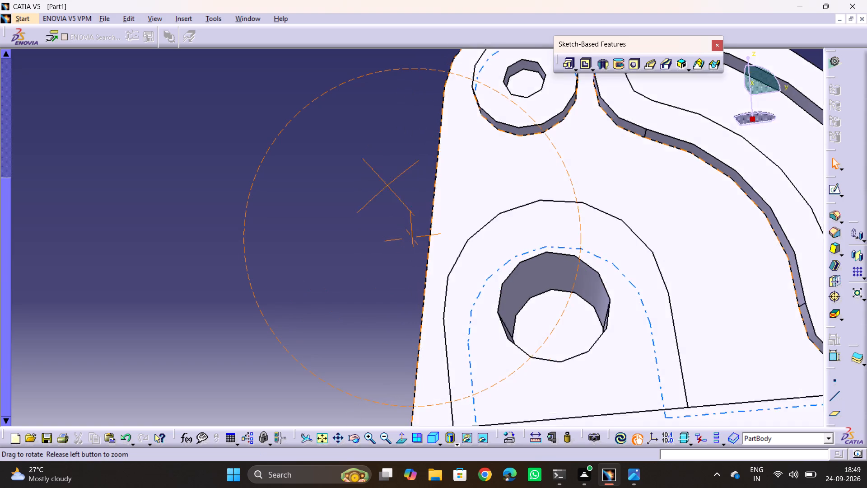
drag(387, 194, 393, 265)
middle_drag(387, 194, 393, 265)
click(286, 242)
middle_drag(656, 227, 673, 278)
ctrl+middle_drag(609, 260, 624, 332)
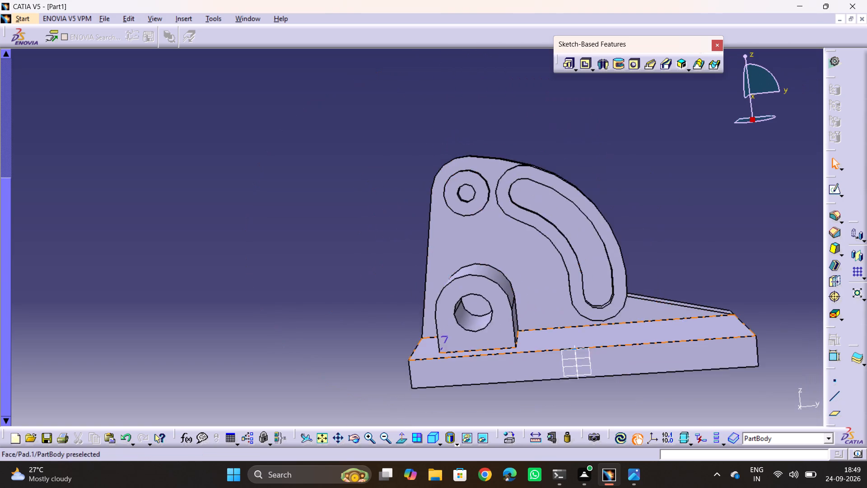
middle_drag(609, 318, 467, 208)
middle_drag(458, 201, 520, 253)
key(alt+Tab)
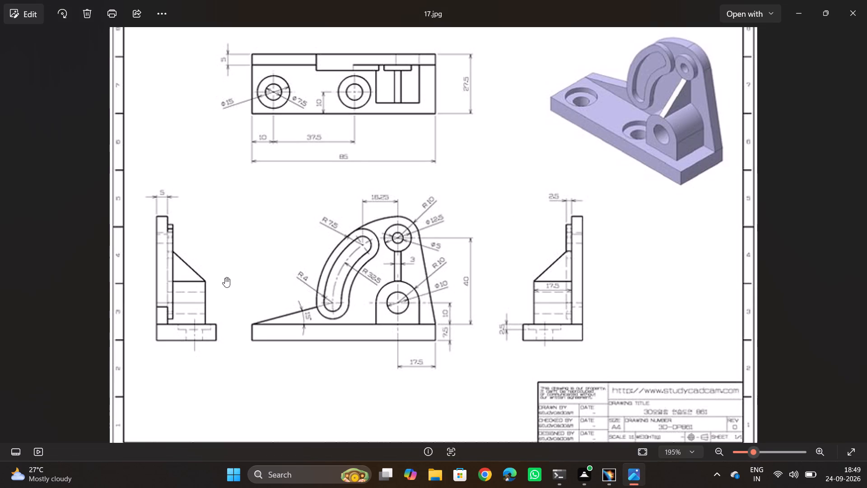
key(alt+Tab)
middle_drag(478, 247, 534, 258)
drag(478, 247, 534, 258)
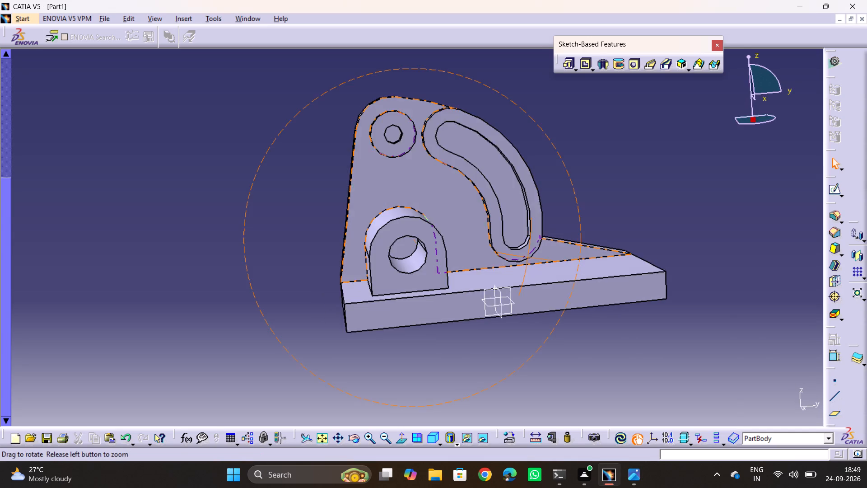
drag(534, 258, 542, 265)
middle_drag(534, 258, 539, 266)
key(alt+Tab)
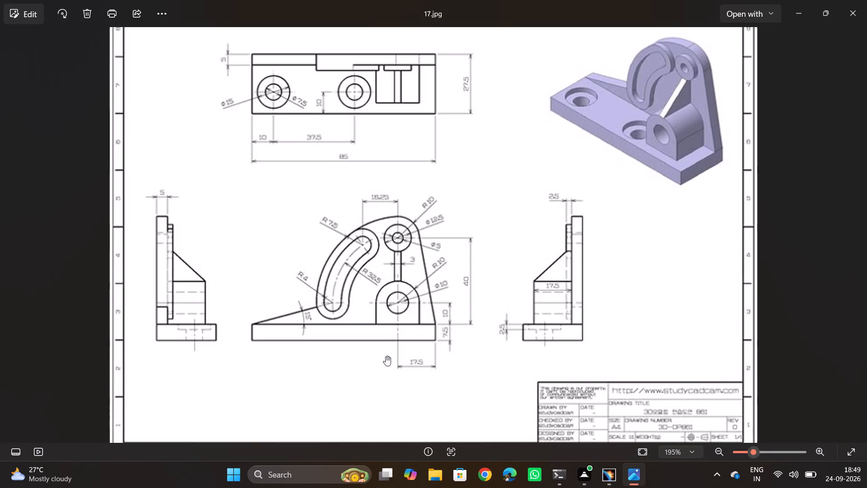
key(alt+Tab)
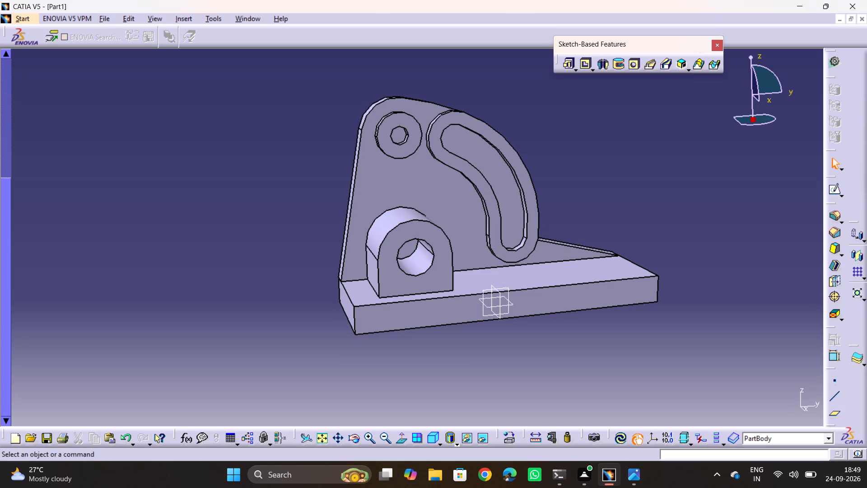
Create a plane offset 17.5 mm inward from the base's end face beside the bosses.
click(834, 413)
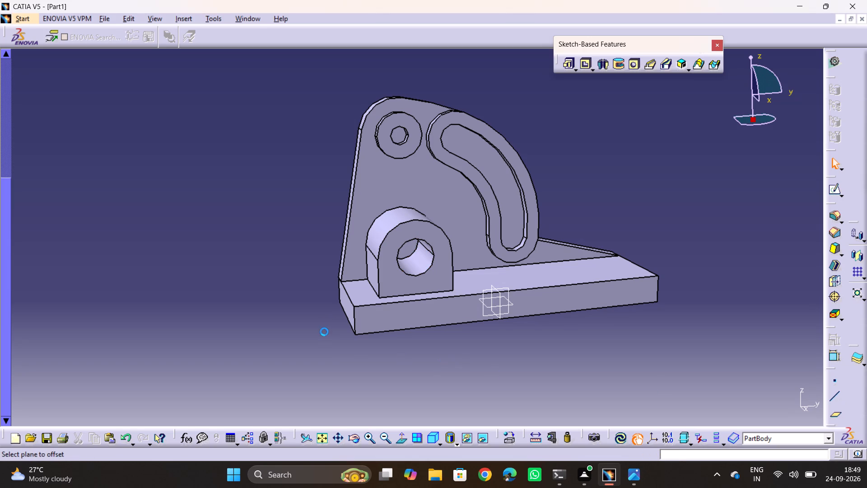
click(347, 307)
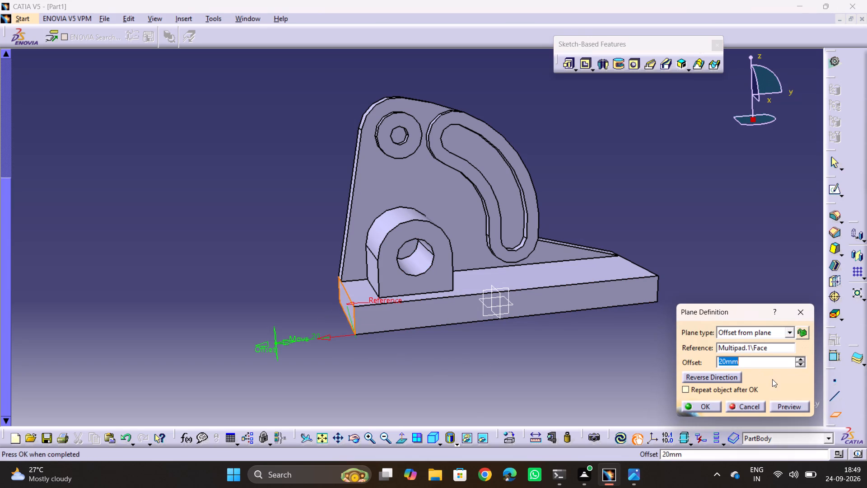
click(716, 381)
key(alt+Tab)
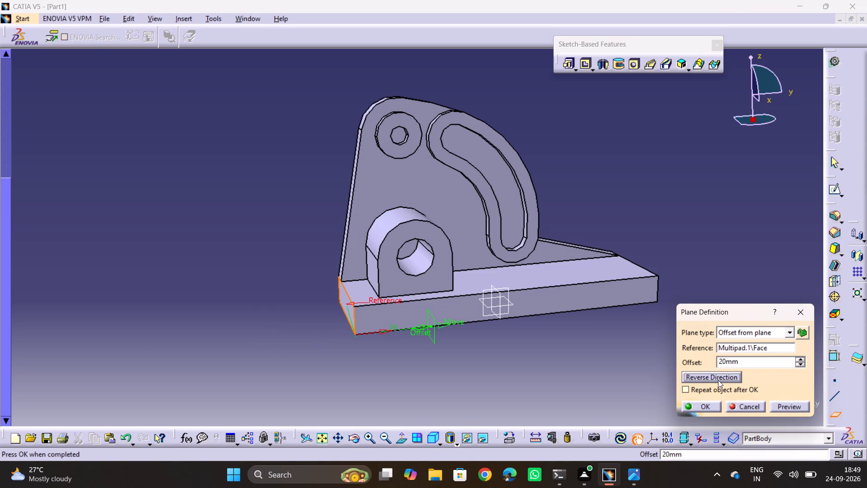
key(alt+Tab)
click(731, 352)
double_click(741, 365)
text(17.5)
key(Return)
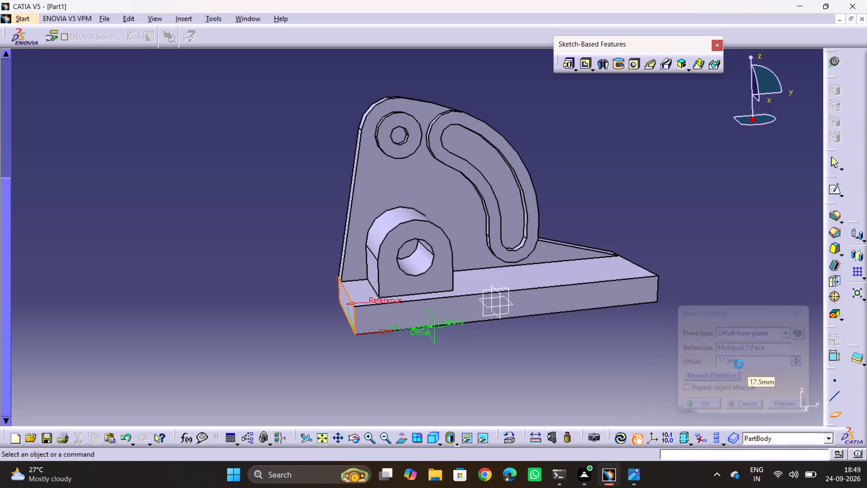
Start a sketch on the new offset plane and flip the normal view to the opposite side.
click(423, 339)
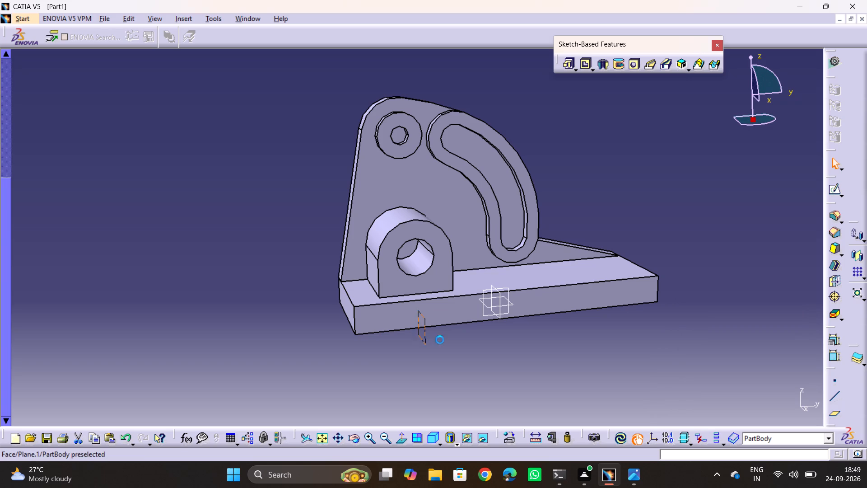
click(836, 193)
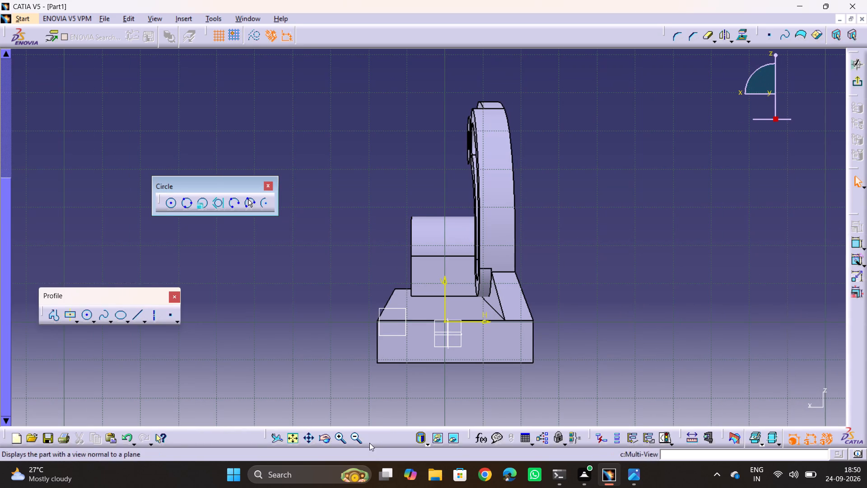
click(367, 441)
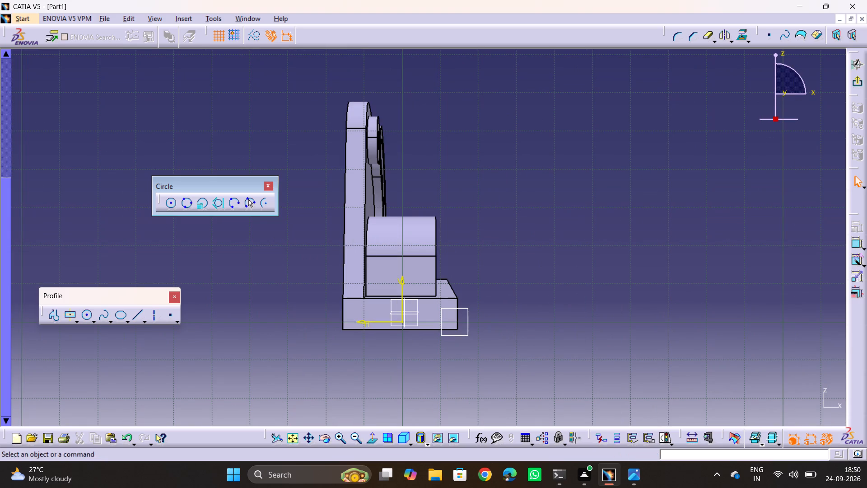
Sketch a slanted line about 13 mm long between the upper ring and the top of the lower boss.
click(590, 171)
ctrl+middle_drag(486, 174, 491, 155)
middle_drag(443, 229, 472, 258)
drag(443, 229, 472, 258)
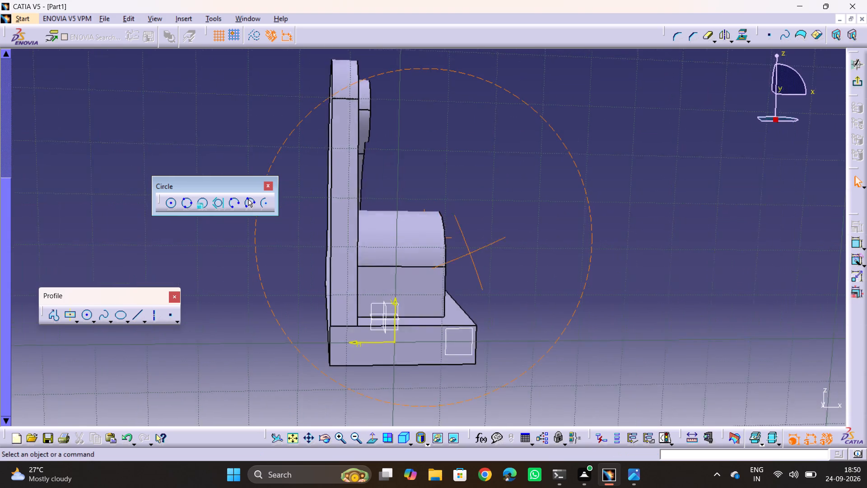
middle_drag(472, 258, 465, 302)
drag(472, 258, 464, 302)
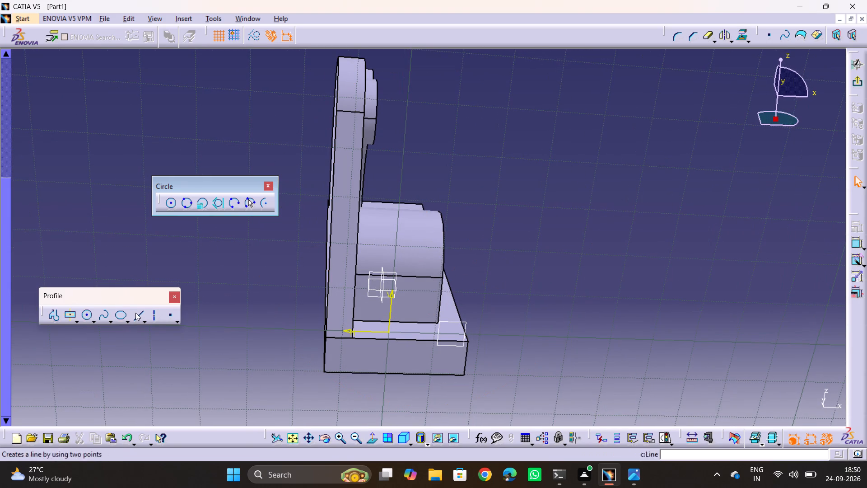
click(135, 313)
middle_drag(422, 150, 408, 154)
drag(418, 152, 408, 154)
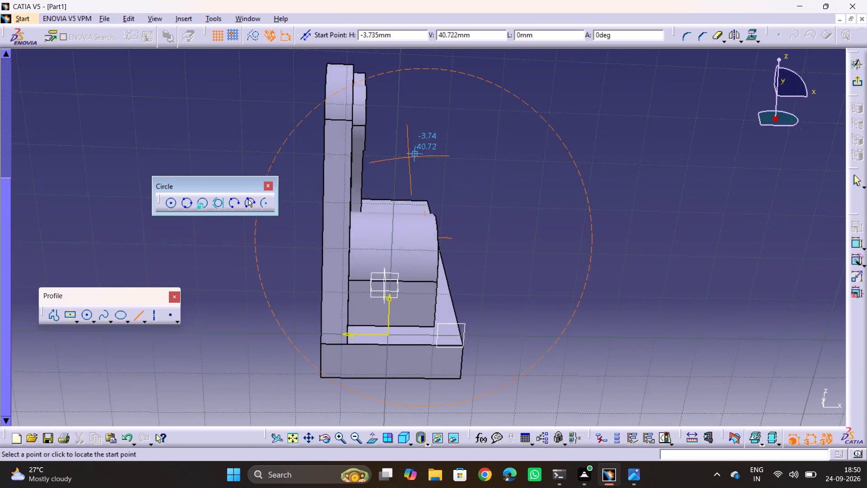
drag(408, 154, 395, 119)
middle_drag(408, 154, 391, 103)
drag(392, 114, 391, 103)
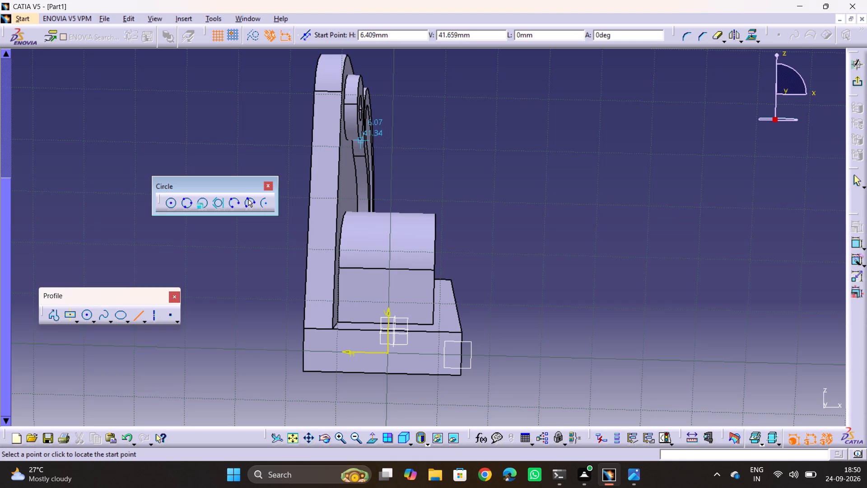
click(401, 137)
click(445, 188)
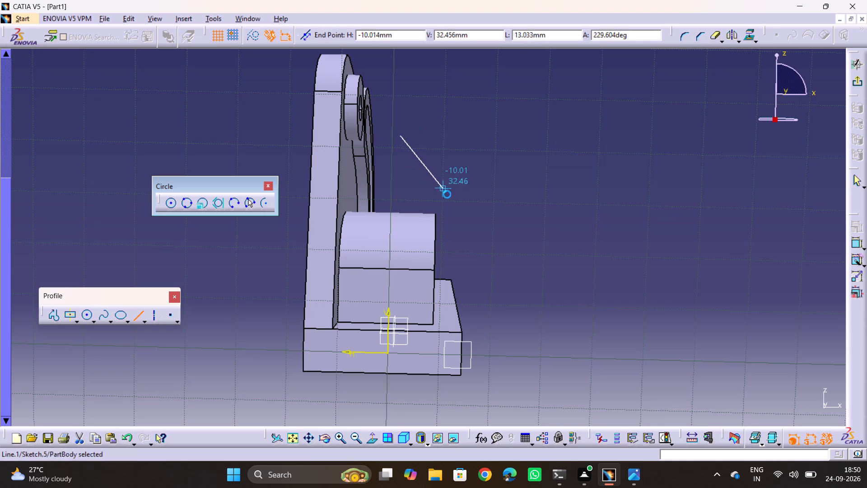
click(523, 202)
Make the line's upper endpoint coincident with the outer circular edge of the upper ring.
middle_drag(494, 271, 362, 329)
drag(491, 271, 360, 330)
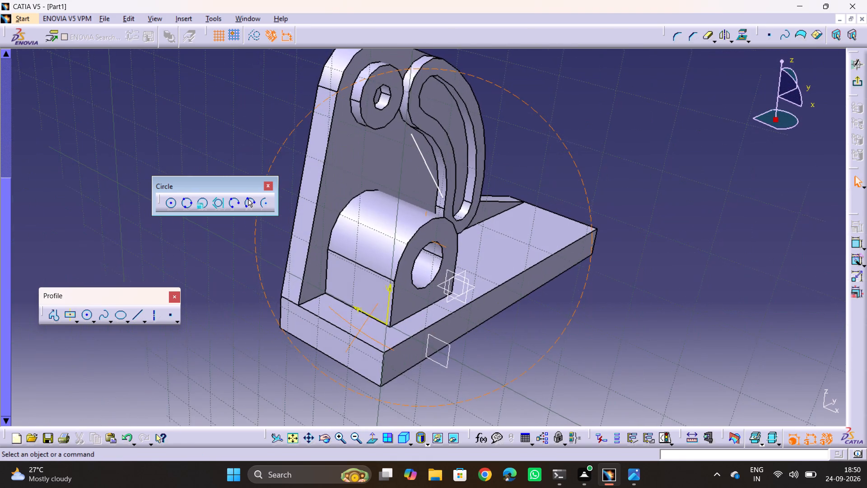
click(413, 131)
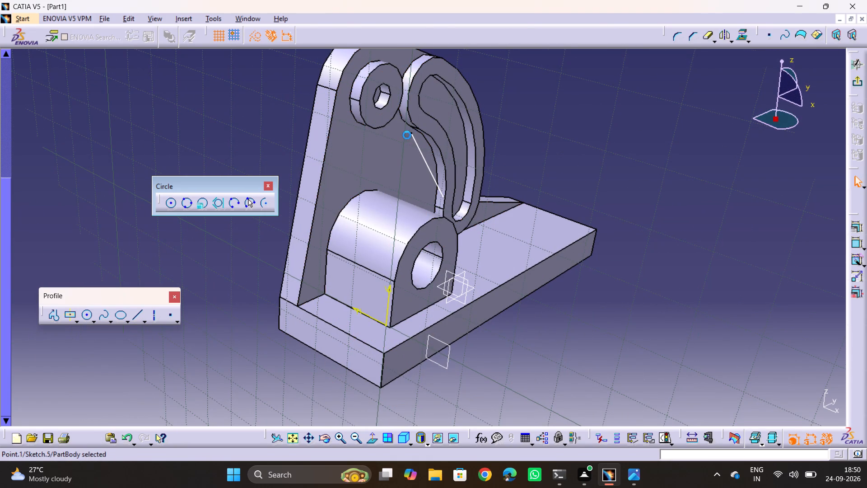
ctrl+click(379, 127)
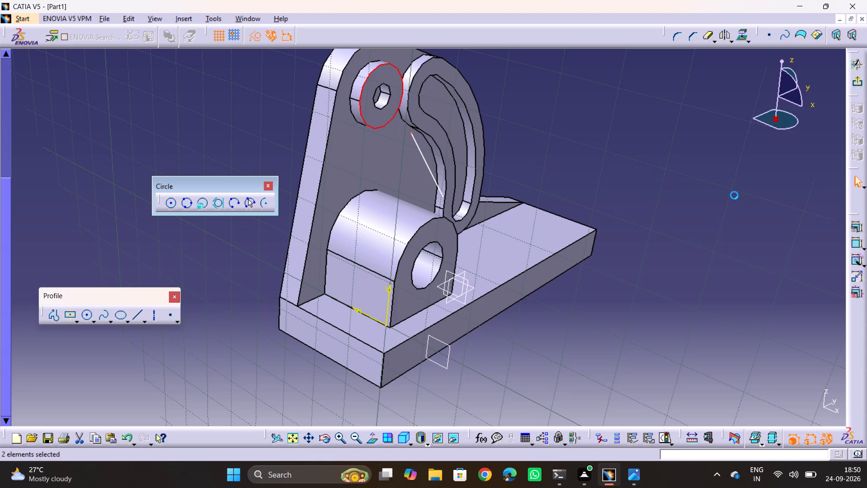
click(861, 228)
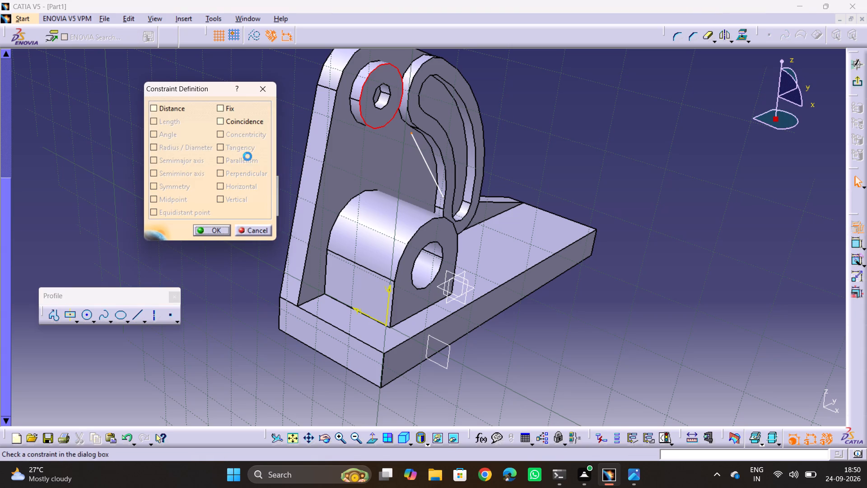
click(246, 121)
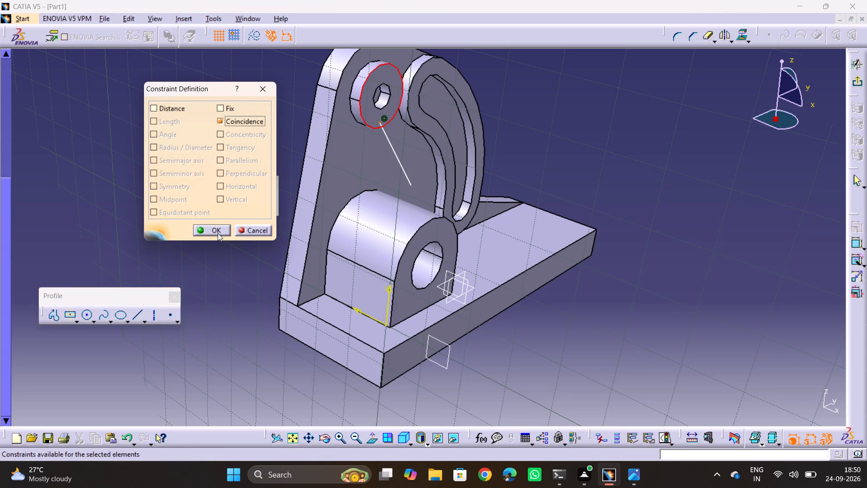
click(218, 233)
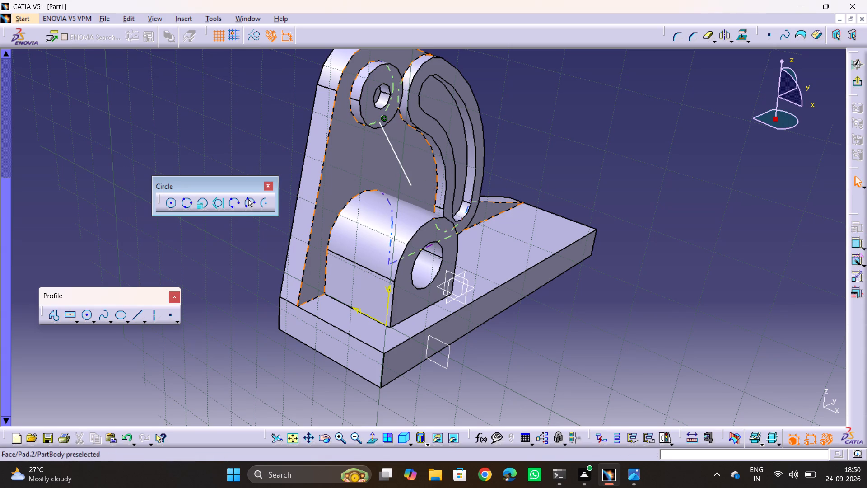
Make the line's lower endpoint coincident with the lower boss's front arc edge and move it down to the boss's top.
click(409, 184)
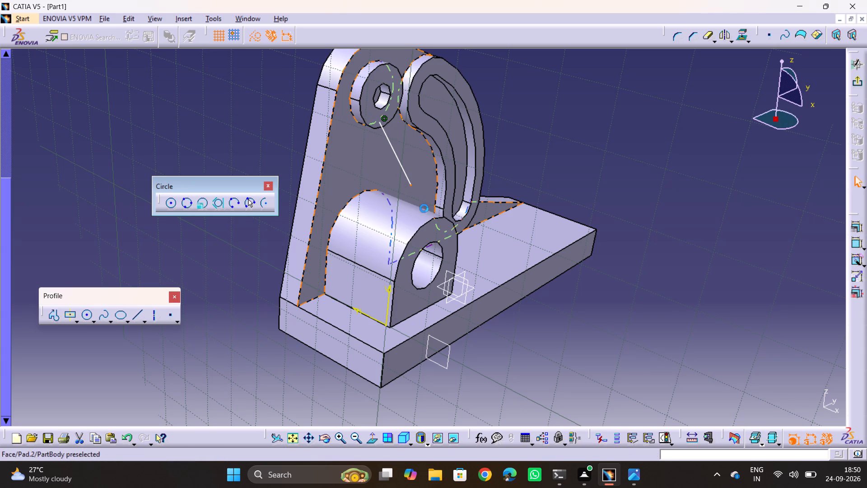
ctrl+click(426, 221)
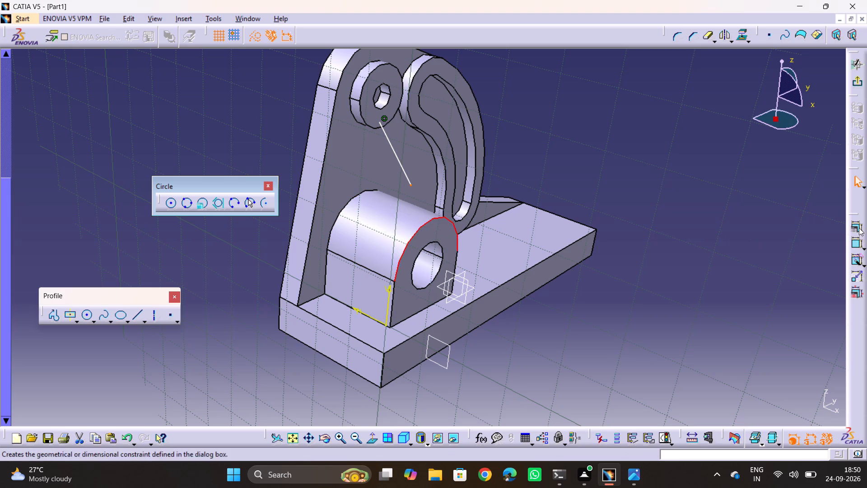
click(859, 228)
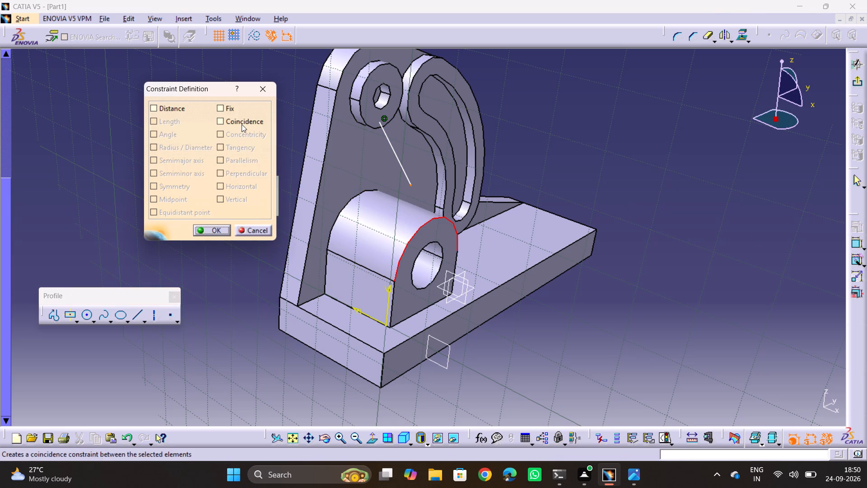
click(252, 113)
click(237, 111)
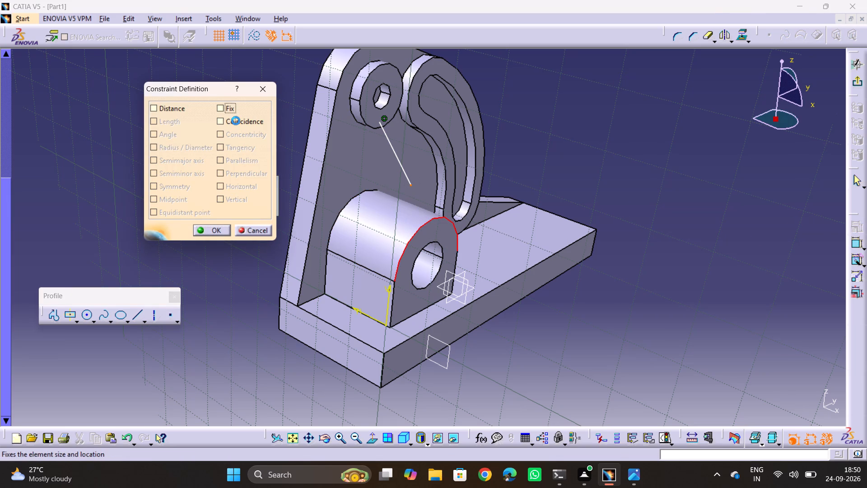
click(236, 122)
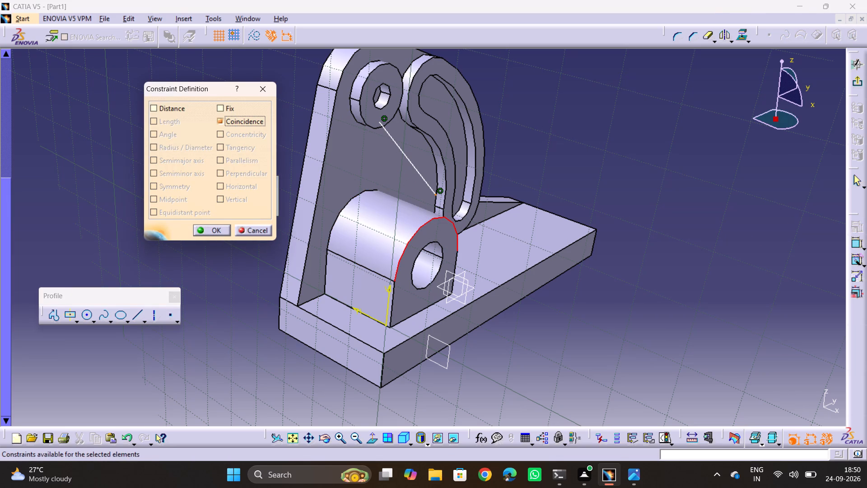
middle_drag(562, 243, 619, 200)
drag(562, 243, 619, 200)
middle_drag(619, 200, 620, 199)
click(220, 231)
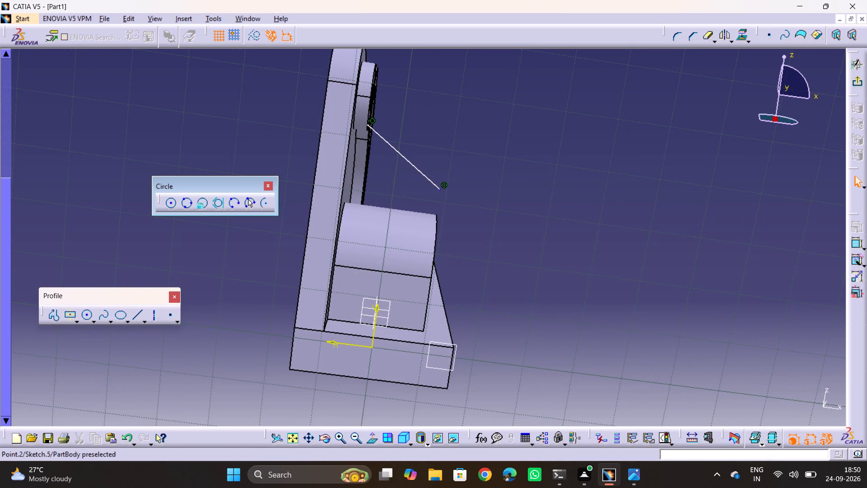
drag(438, 191, 468, 214)
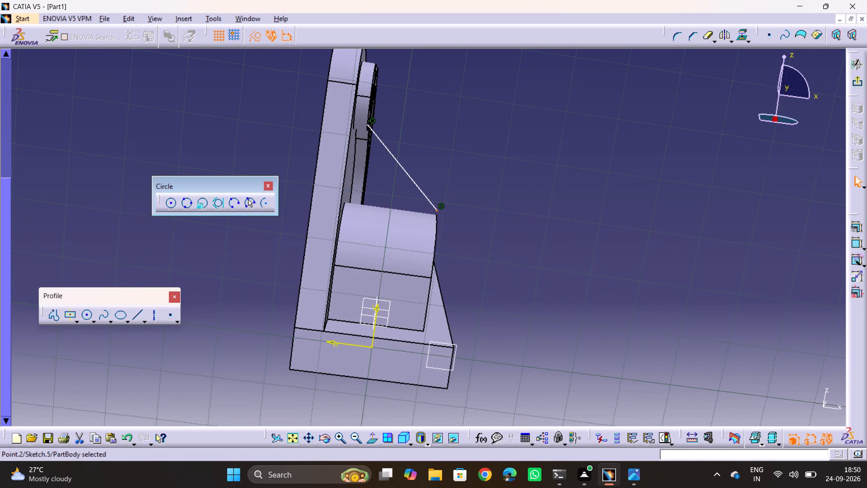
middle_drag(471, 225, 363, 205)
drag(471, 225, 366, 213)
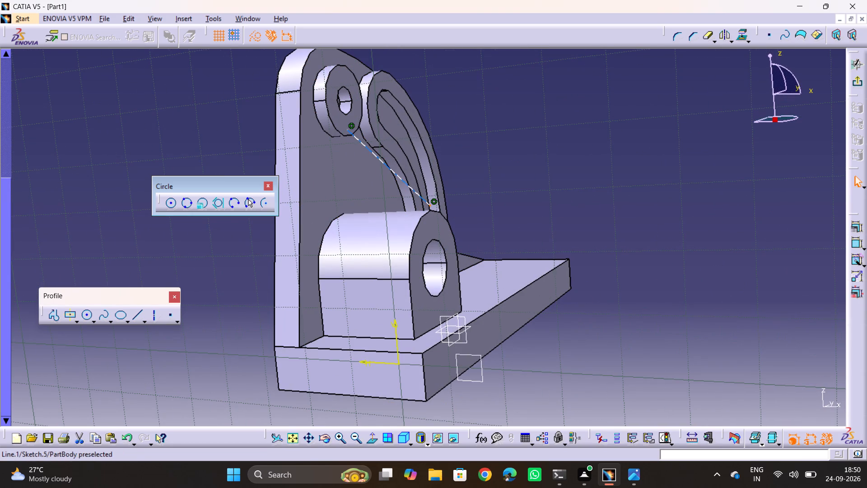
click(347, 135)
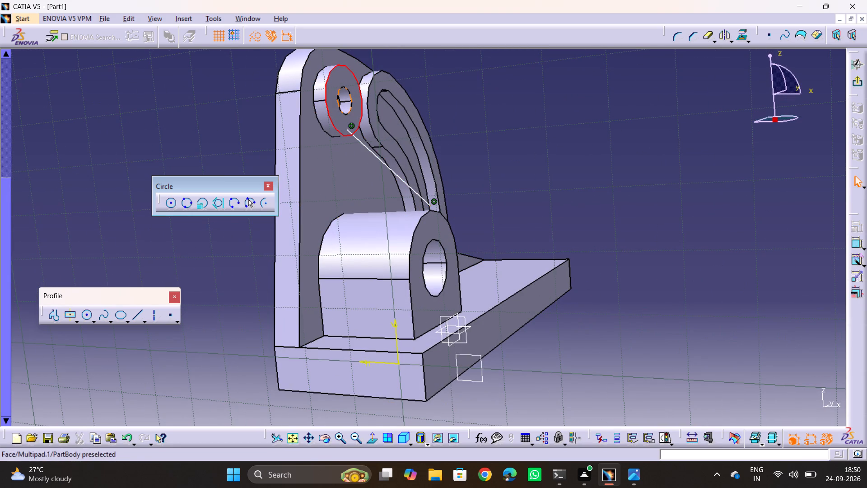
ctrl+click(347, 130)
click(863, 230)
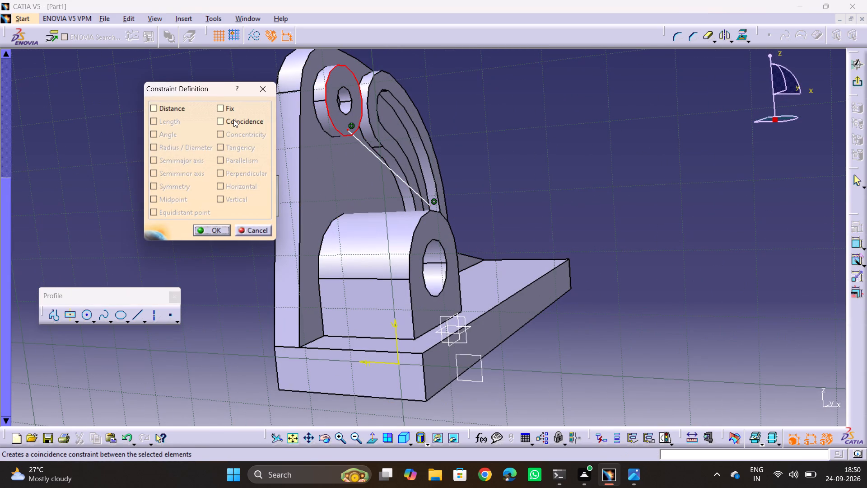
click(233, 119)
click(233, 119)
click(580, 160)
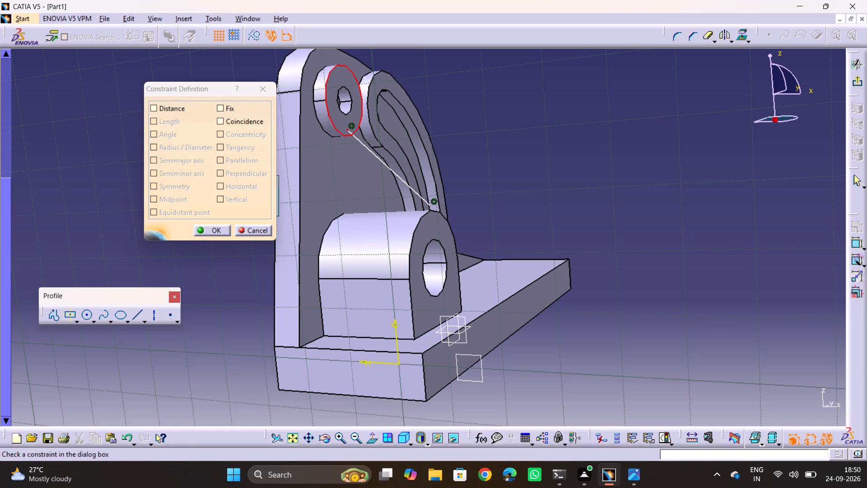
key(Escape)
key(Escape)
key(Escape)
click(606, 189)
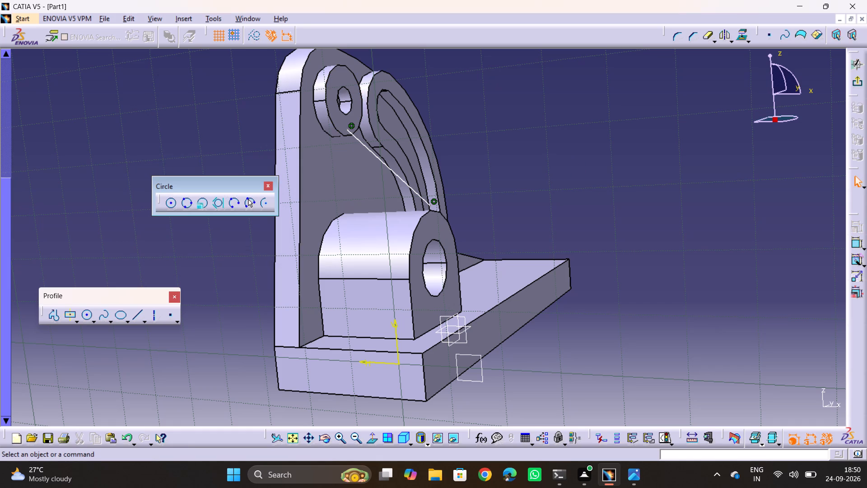
Compare the slanted line between the bosses with the rib shown in drawing 17.jpg.
key(alt+Tab)
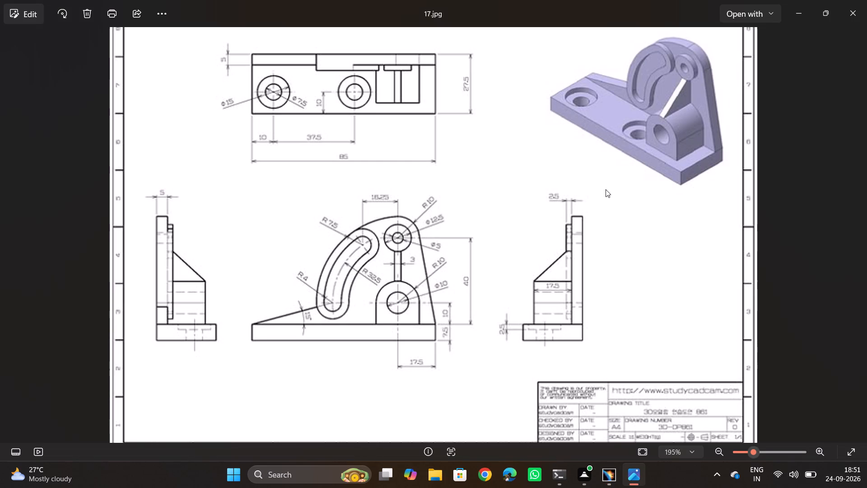
key(alt+Tab)
key(alt+Tab)
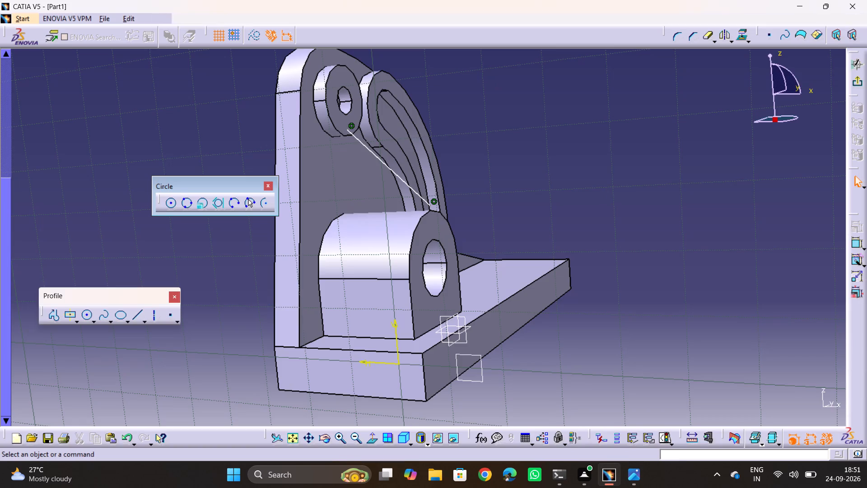
key(alt+Tab)
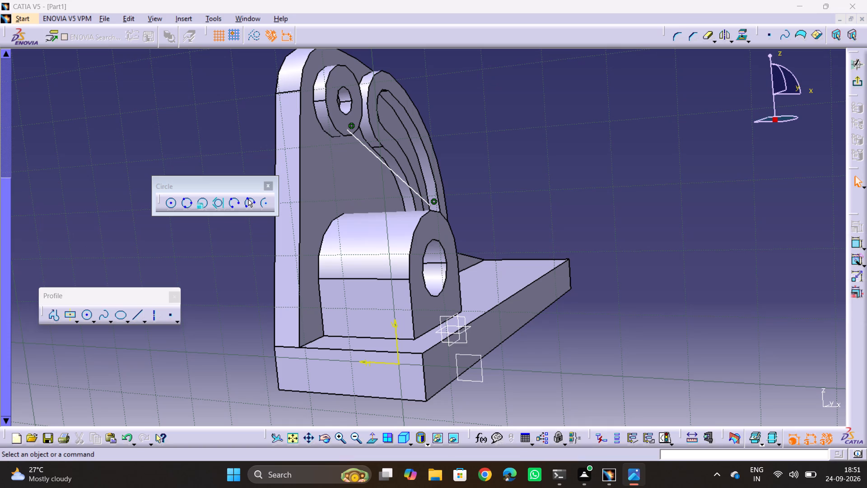
middle_drag(426, 242, 322, 250)
drag(412, 243, 317, 250)
scroll(391, 249, down, 1)
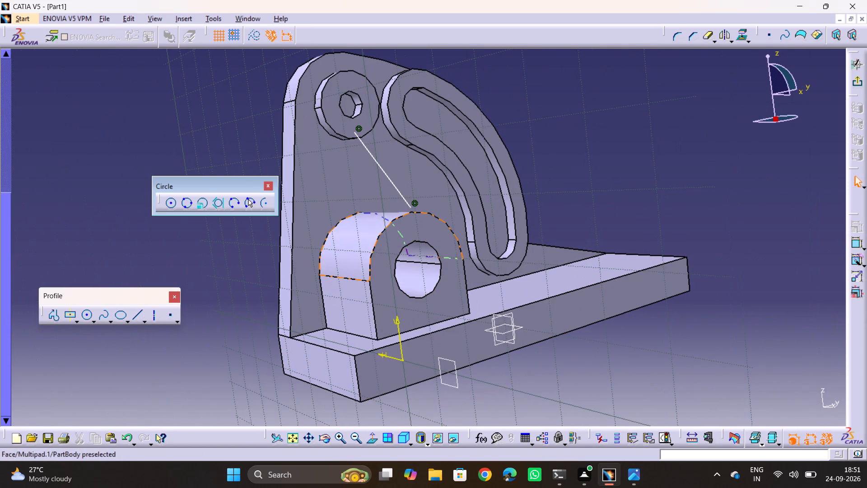
Dimension the vertical distance between the slanted line's lower endpoint and the base plate's upper front edge.
click(858, 249)
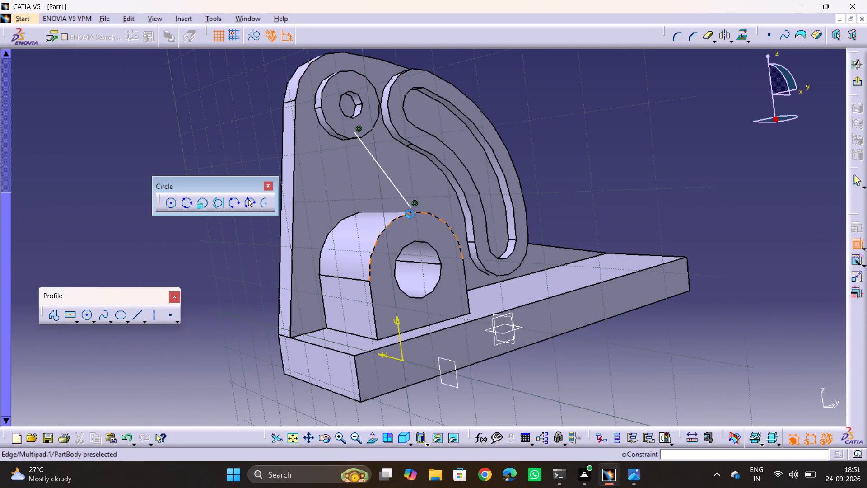
click(410, 206)
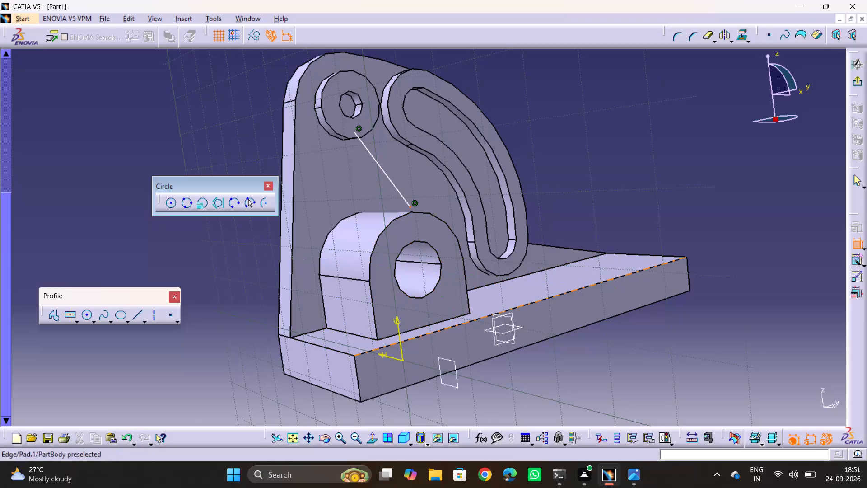
click(392, 343)
middle_drag(341, 332, 339, 331)
drag(339, 333, 339, 331)
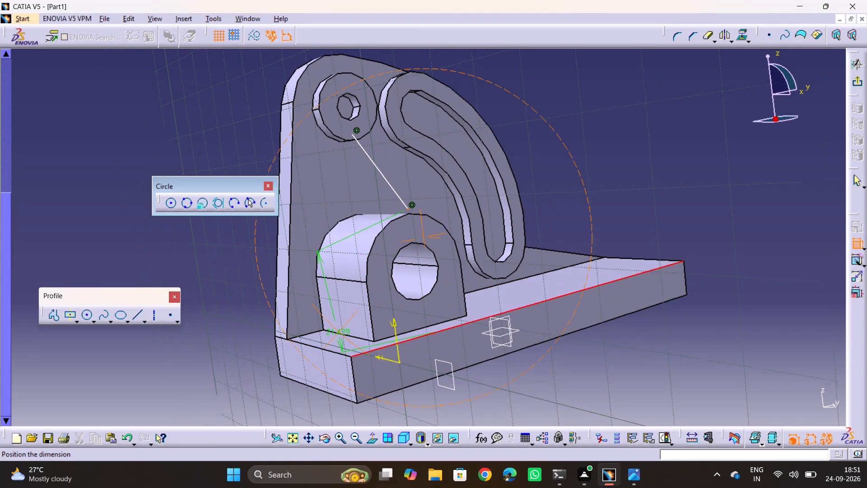
drag(339, 331, 256, 310)
middle_drag(339, 331, 256, 310)
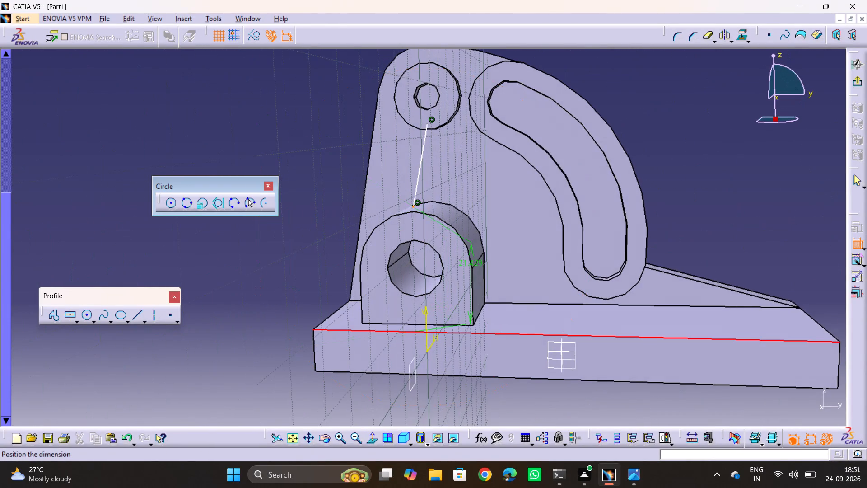
middle_drag(458, 244, 679, 202)
drag(462, 244, 685, 198)
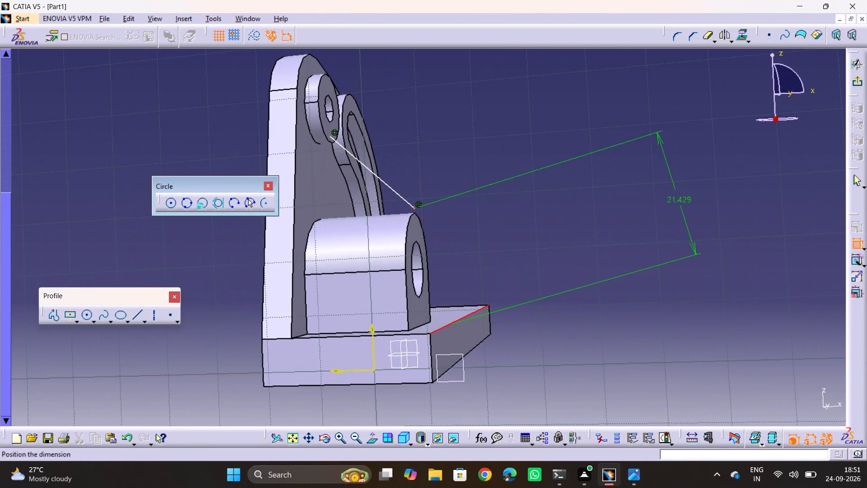
middle_click(679, 202)
right_click(680, 223)
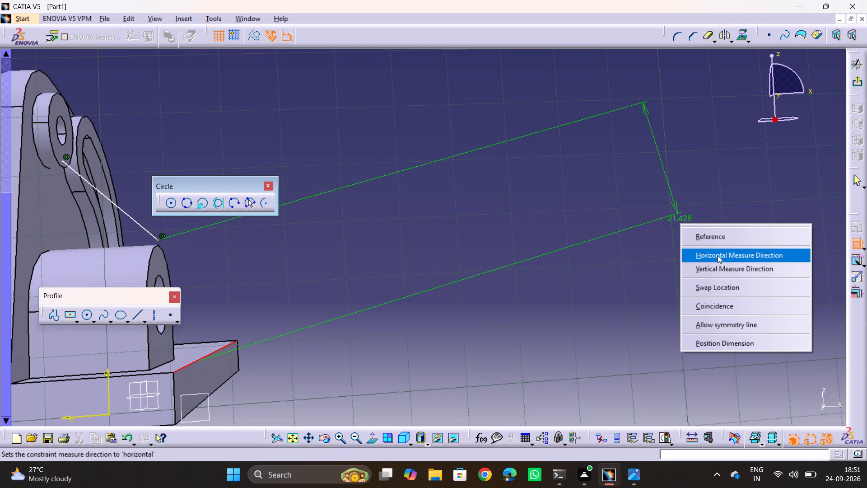
click(715, 267)
click(481, 300)
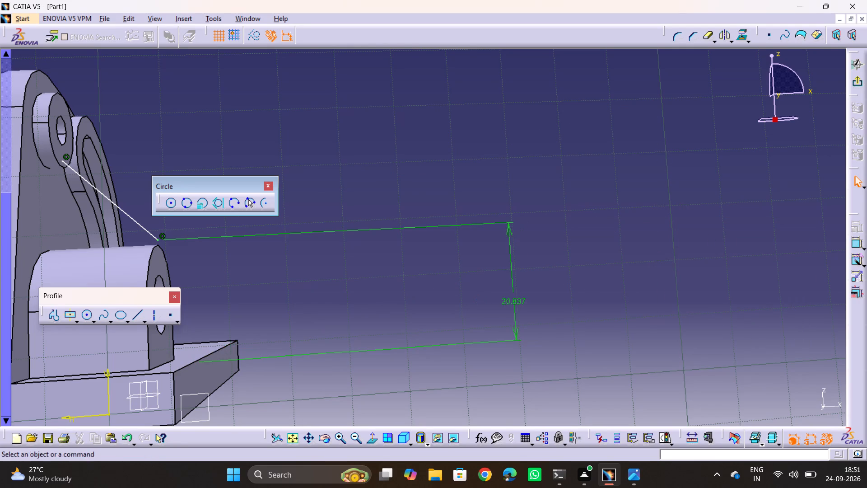
Set the vertical distance from the base plate's upper edge to the line's lower endpoint to 20 mm.
double_click(510, 302)
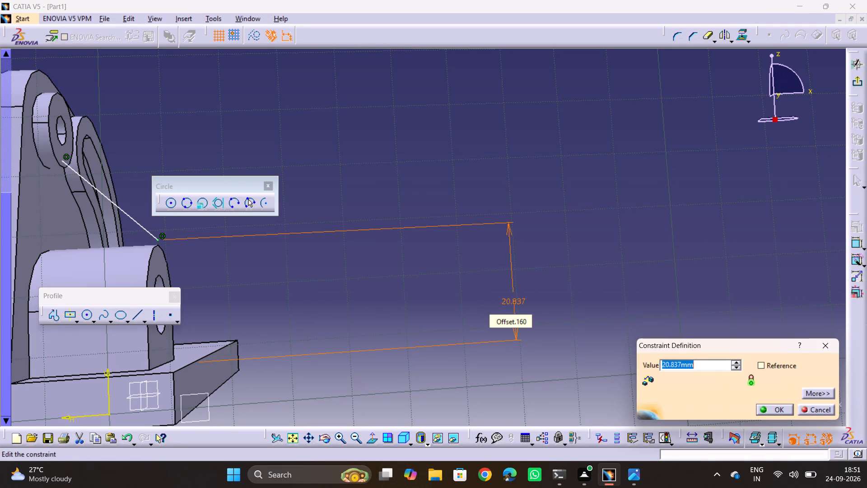
text(20)
key(BackSpace)
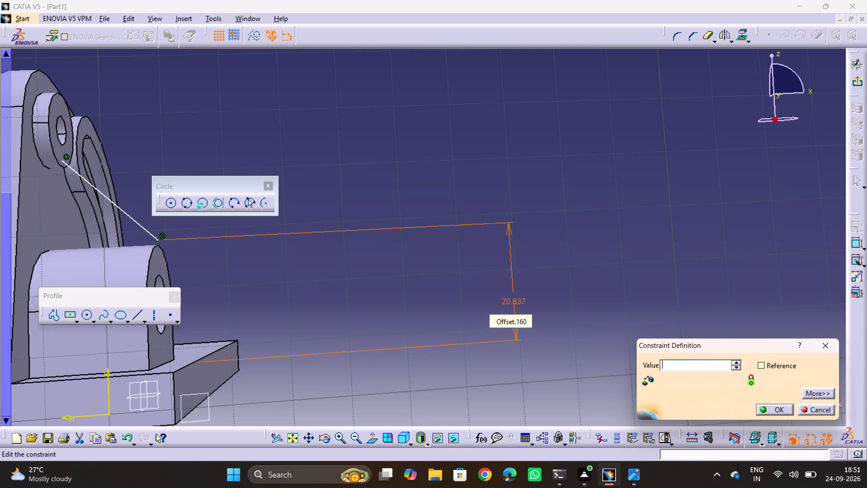
text(20)
key(Return)
click(673, 293)
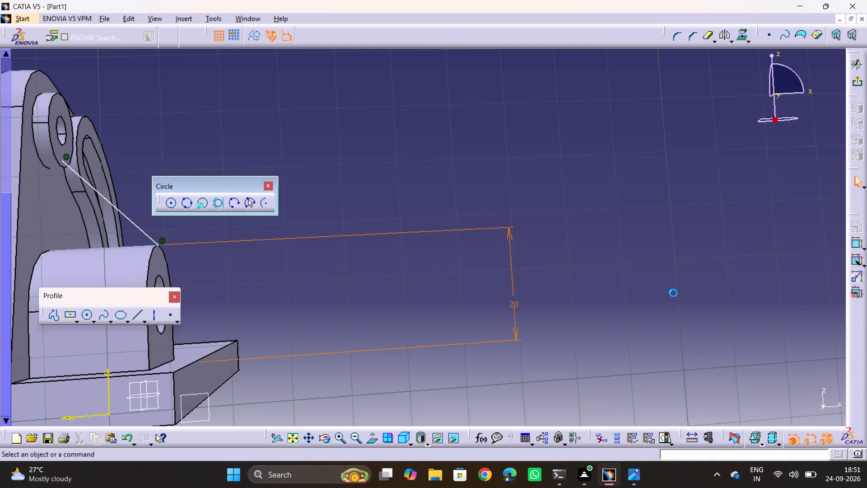
Start a constraint at the slanted line's upper end by the ring and check the rib's upper position in drawing 17.jpg.
middle_drag(541, 195, 555, 242)
drag(535, 195, 555, 242)
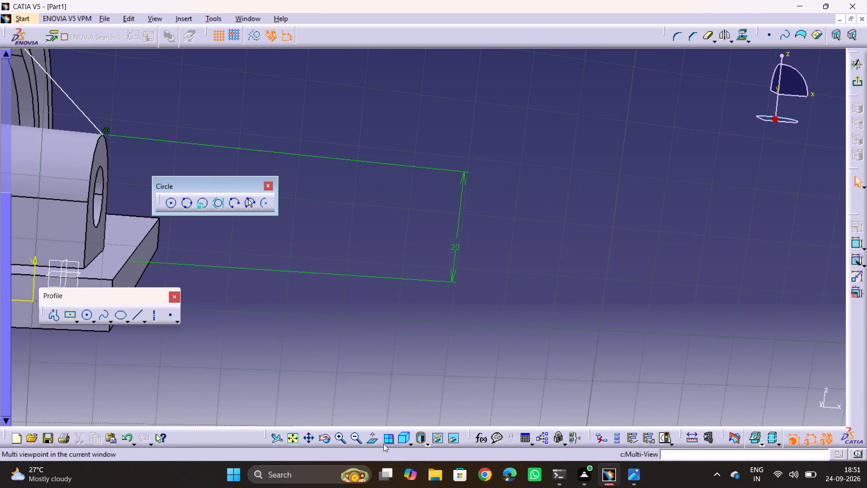
click(374, 443)
click(289, 438)
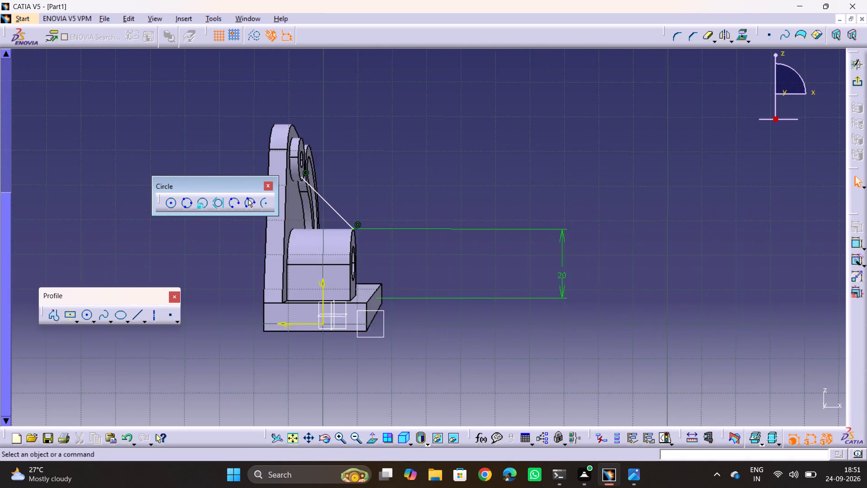
ctrl+middle_drag(451, 143, 510, 77)
middle_drag(380, 216, 529, 230)
middle_drag(534, 228, 518, 270)
drag(534, 228, 518, 270)
middle_drag(565, 236, 515, 134)
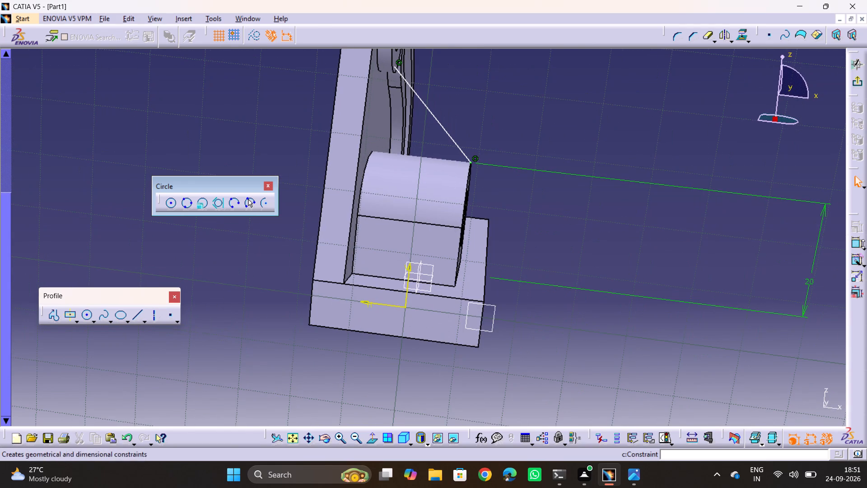
click(859, 247)
middle_drag(551, 139, 554, 197)
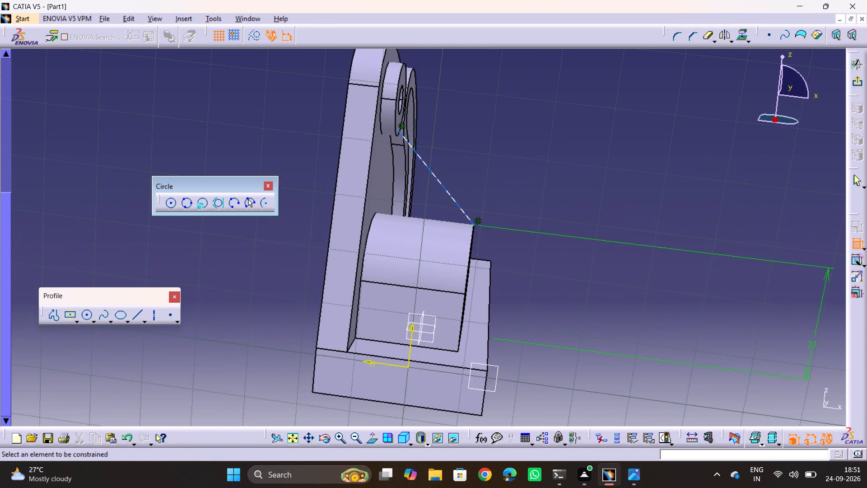
click(396, 129)
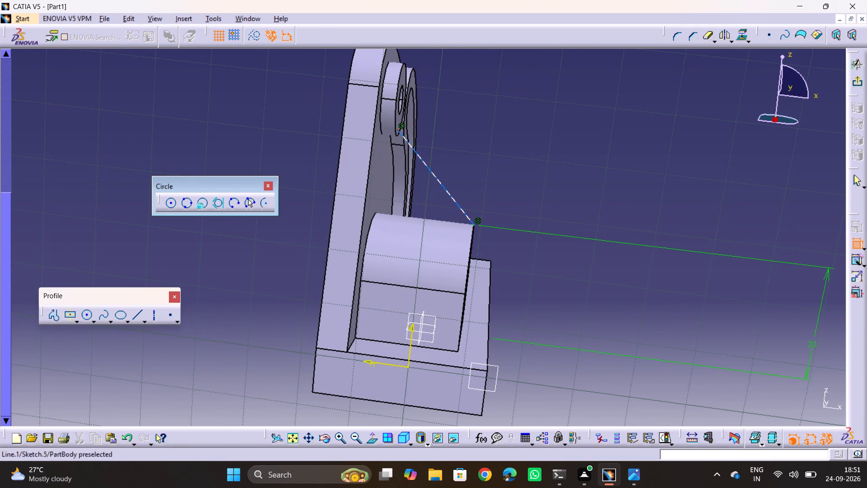
key(alt+Tab)
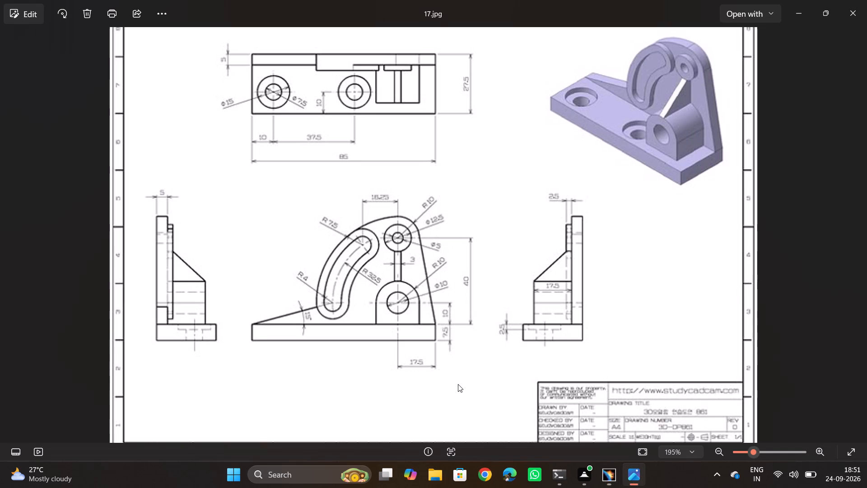
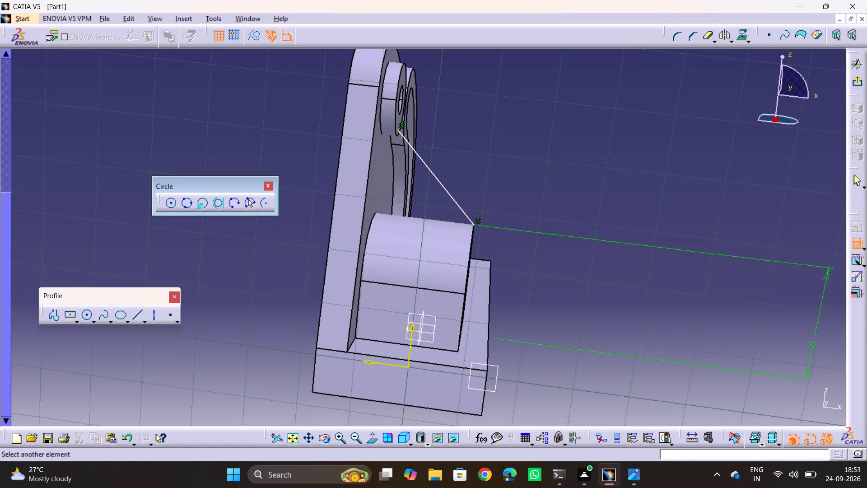
Constrain the vertical distance from the base plate's upper front edge to the slanted line's upper endpoint to 33.75 mm.
click(487, 361)
right_click(663, 317)
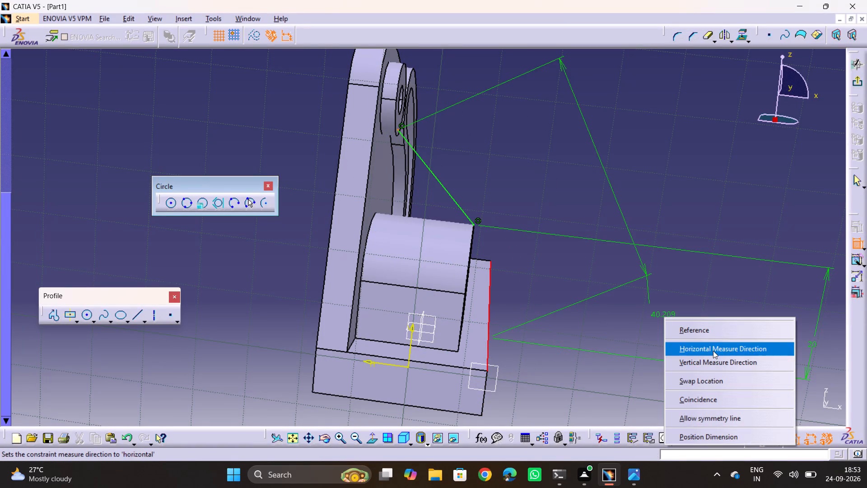
click(709, 362)
click(718, 350)
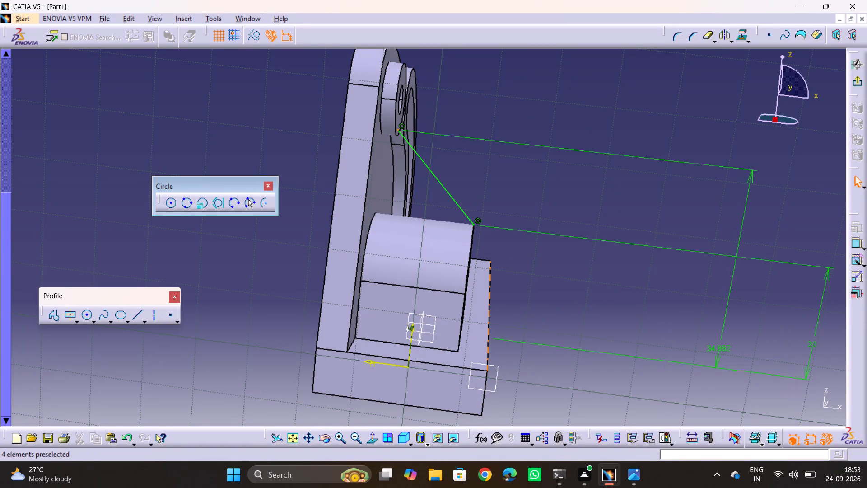
double_click(721, 348)
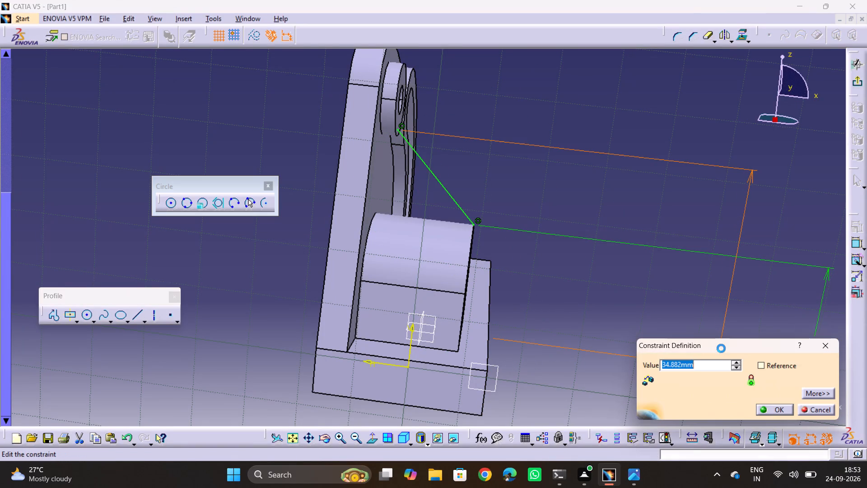
text(33.75)
key(Return)
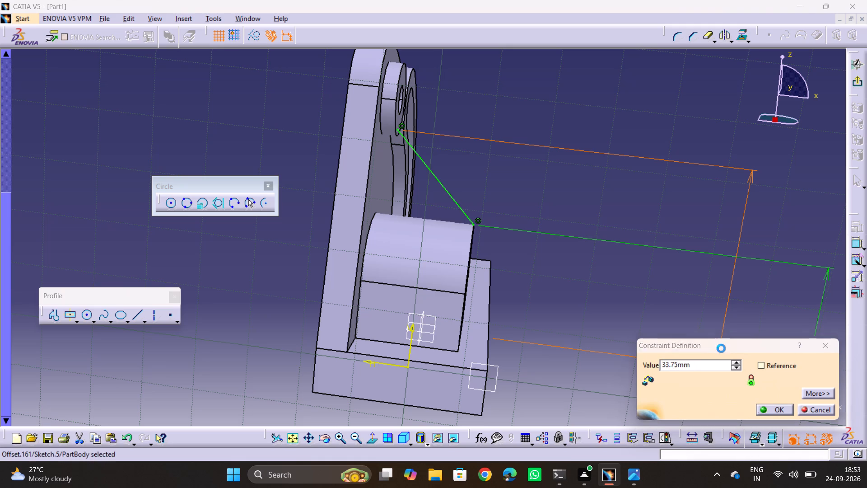
click(592, 110)
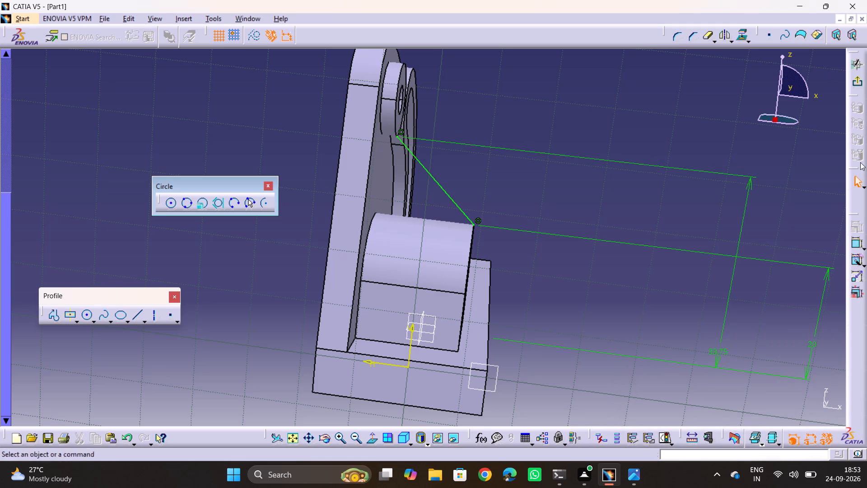
Exit the slanted rib line's sketch and return to the 3D part.
click(860, 86)
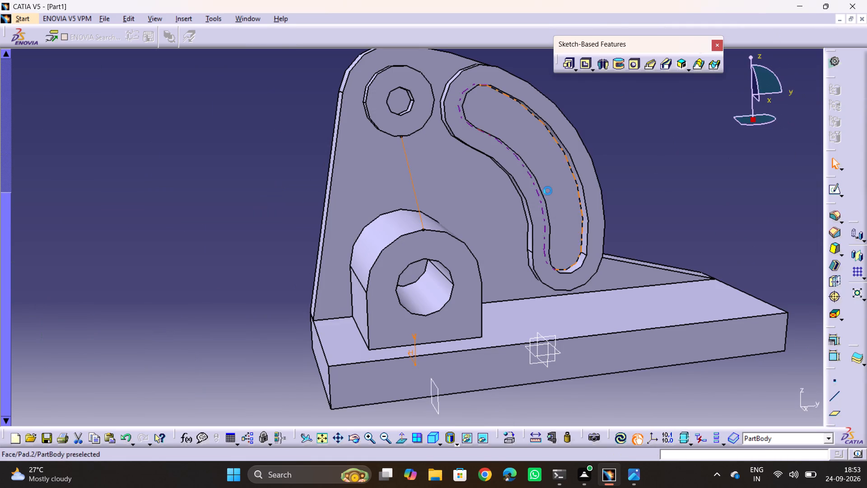
click(683, 163)
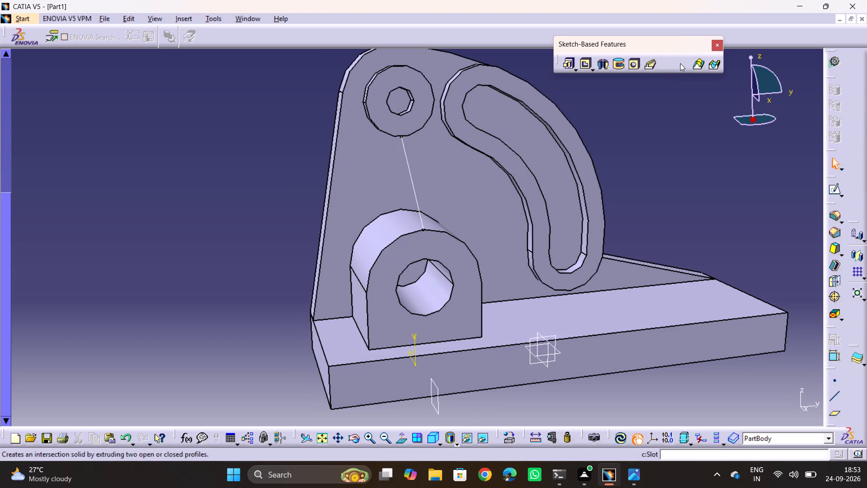
Create a Stiffener using the slanted line sketch between the ring and the lower boss as its profile.
click(689, 70)
drag(705, 82, 711, 81)
click(408, 169)
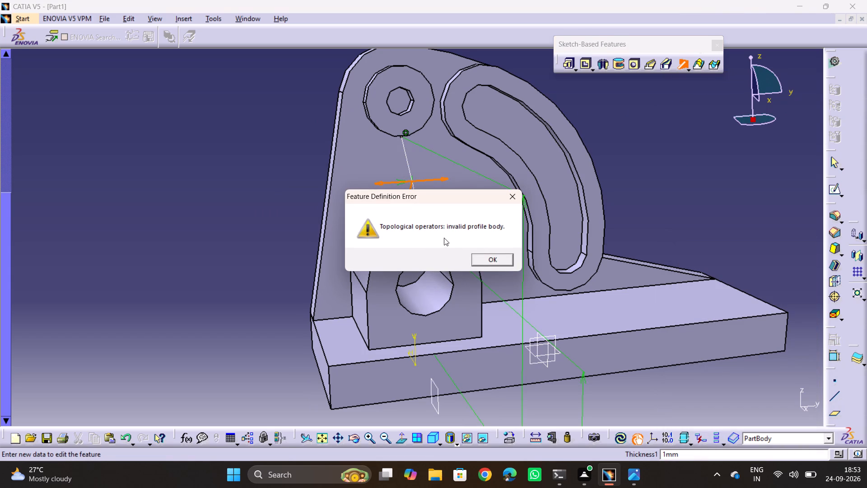
click(484, 258)
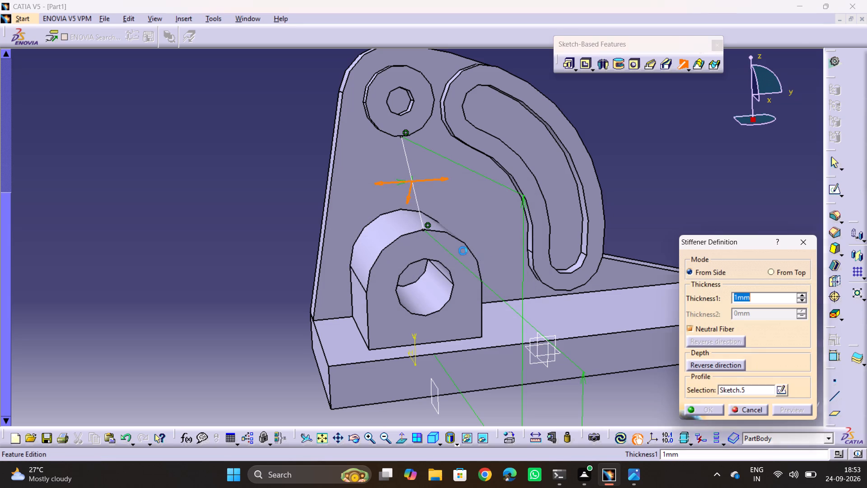
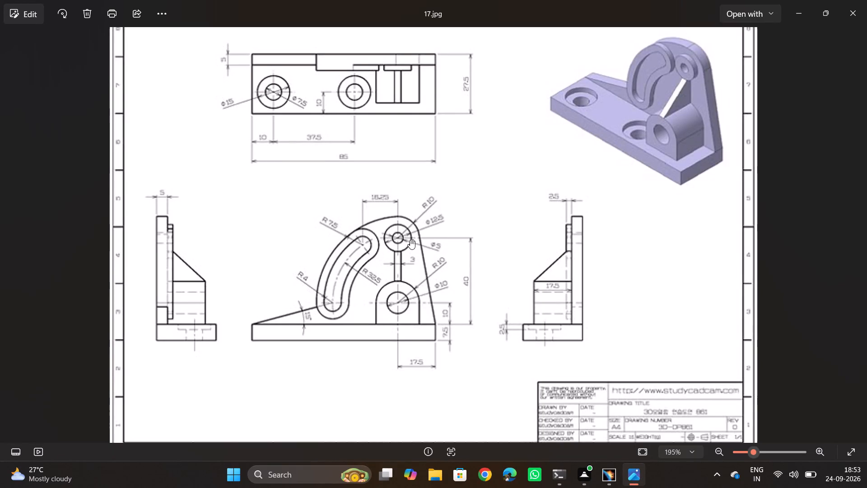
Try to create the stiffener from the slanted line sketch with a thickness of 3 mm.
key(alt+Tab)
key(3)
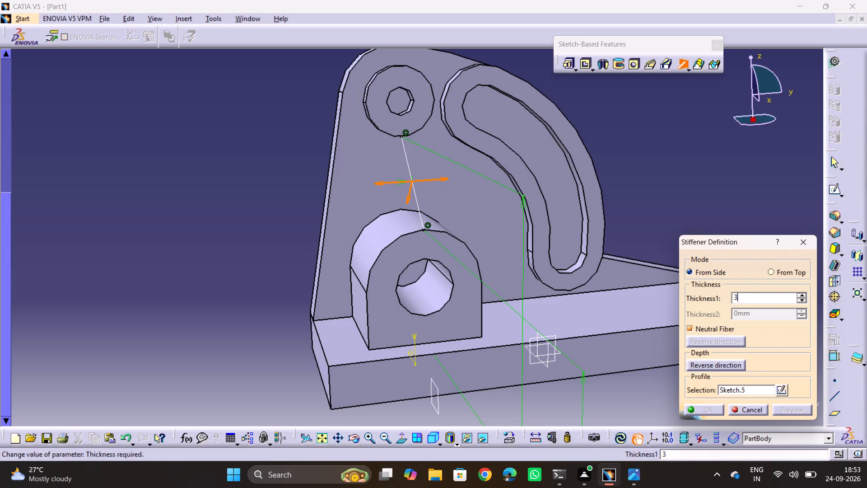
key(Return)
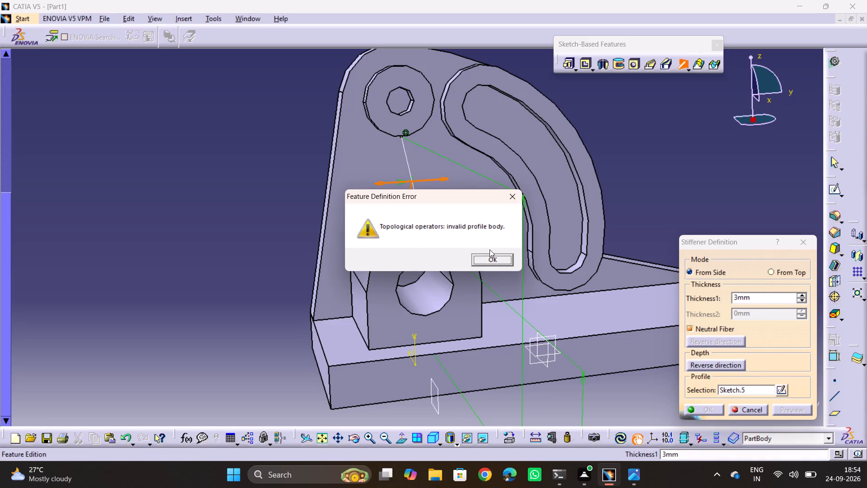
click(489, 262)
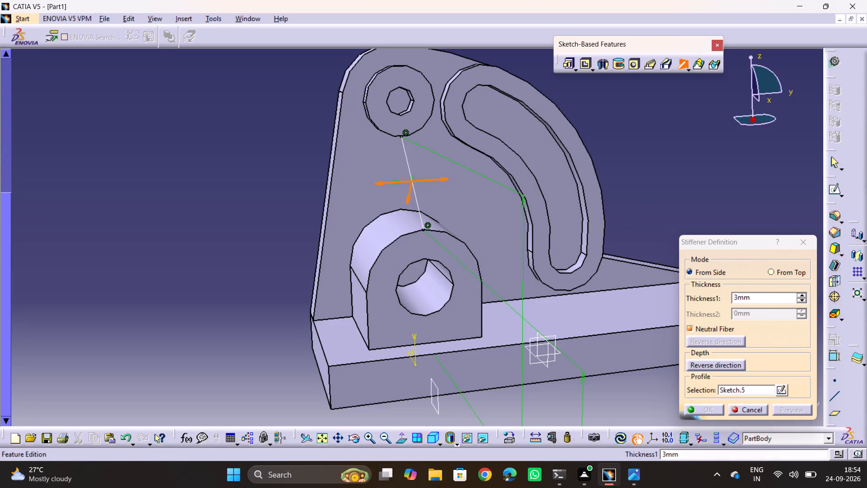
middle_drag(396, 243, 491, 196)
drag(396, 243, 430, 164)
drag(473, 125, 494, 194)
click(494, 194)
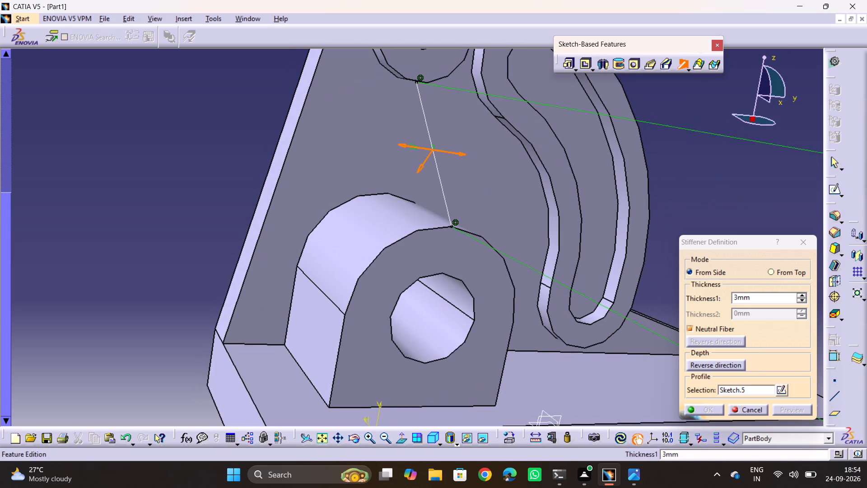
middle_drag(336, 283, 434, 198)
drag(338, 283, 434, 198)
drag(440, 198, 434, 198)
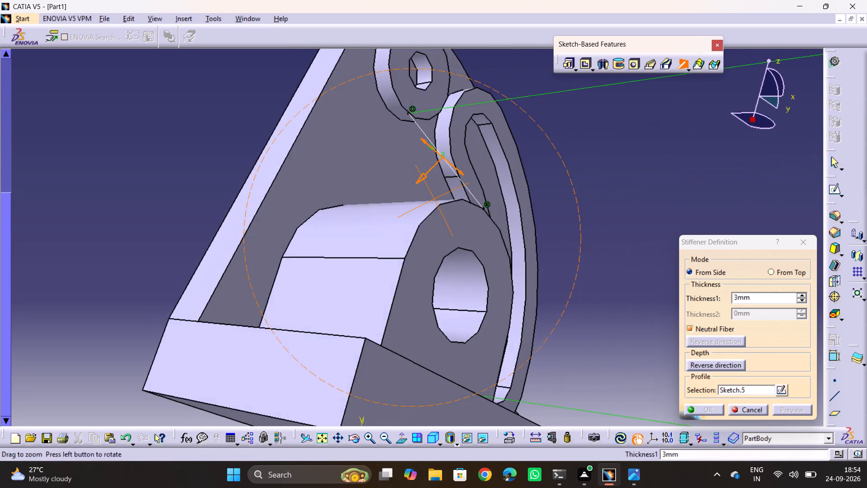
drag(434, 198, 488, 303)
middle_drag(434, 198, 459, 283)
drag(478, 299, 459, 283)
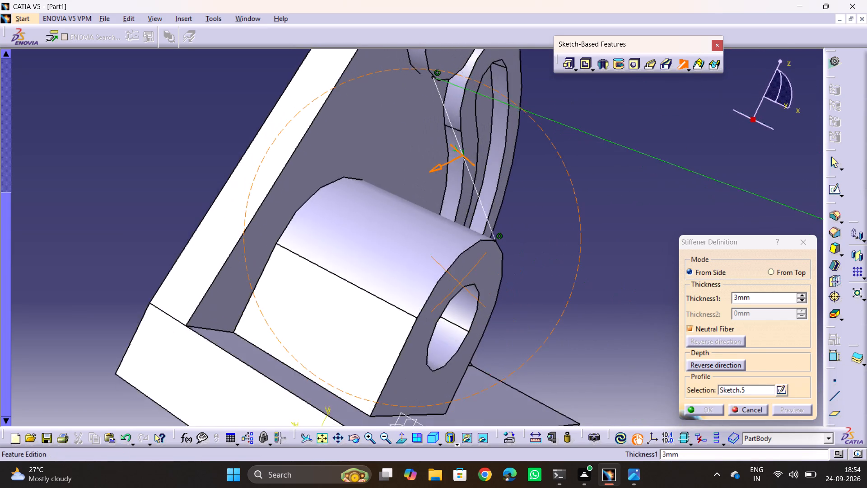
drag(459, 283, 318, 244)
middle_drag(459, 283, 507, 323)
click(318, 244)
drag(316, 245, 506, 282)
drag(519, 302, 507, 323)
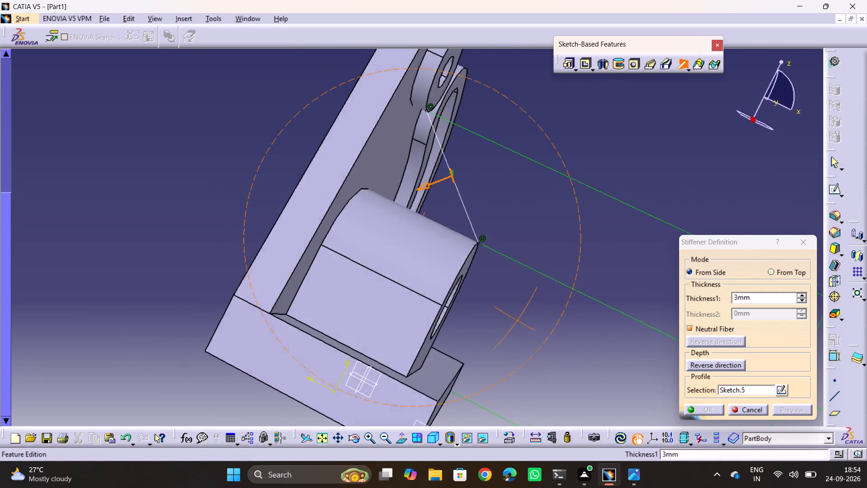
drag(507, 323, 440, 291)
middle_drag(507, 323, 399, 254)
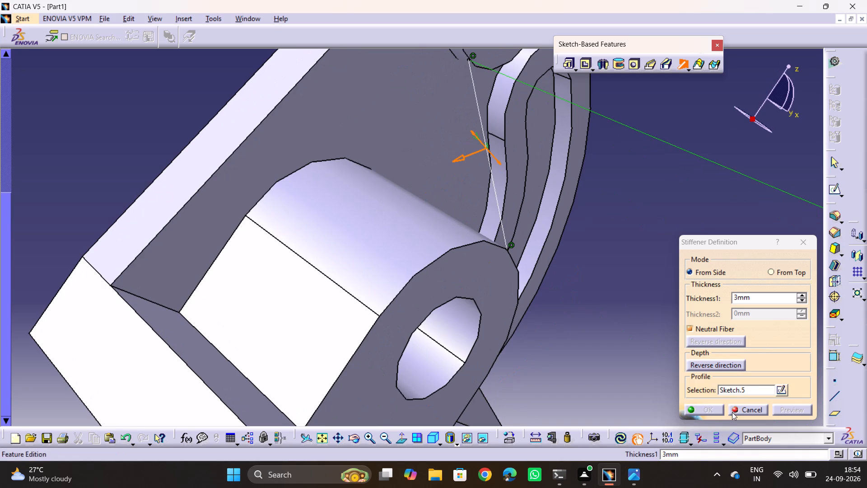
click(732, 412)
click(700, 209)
Reopen the slanted line's sketch and draw a horizontal line about 15 mm long from its lower endpoint along the lower boss's top.
middle_drag(562, 247, 583, 309)
drag(562, 247, 578, 309)
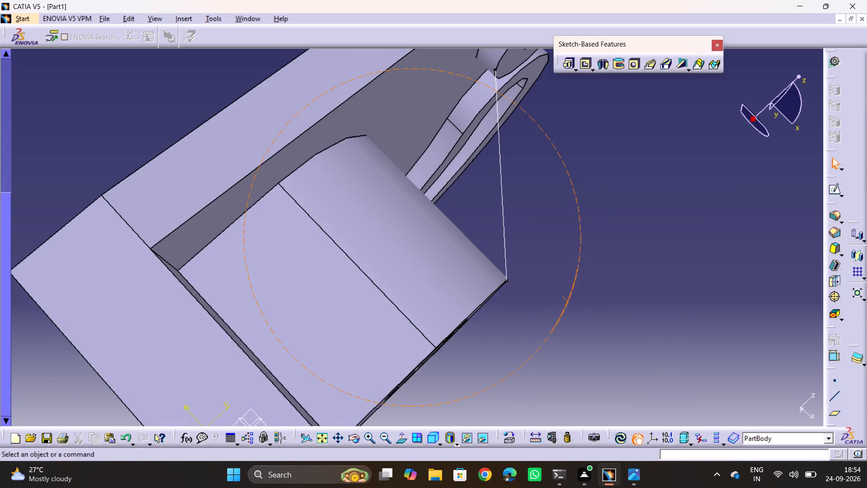
middle_drag(583, 309, 573, 309)
ctrl+middle_drag(578, 226, 578, 282)
double_click(461, 220)
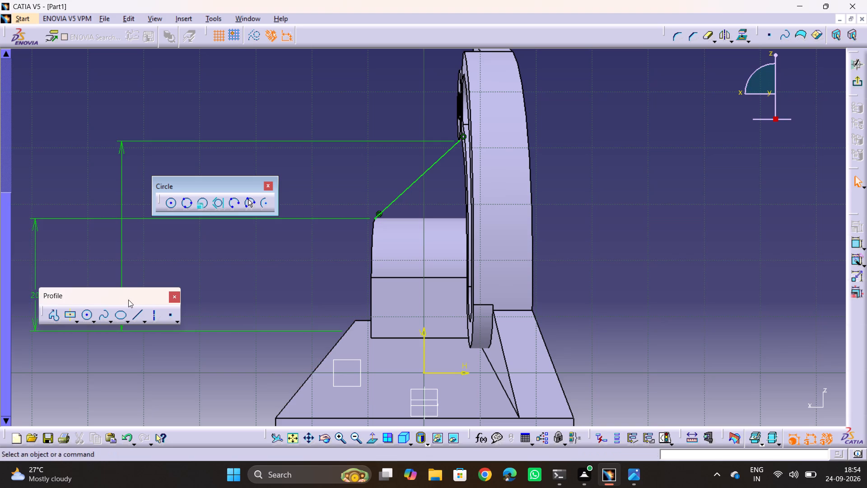
click(139, 317)
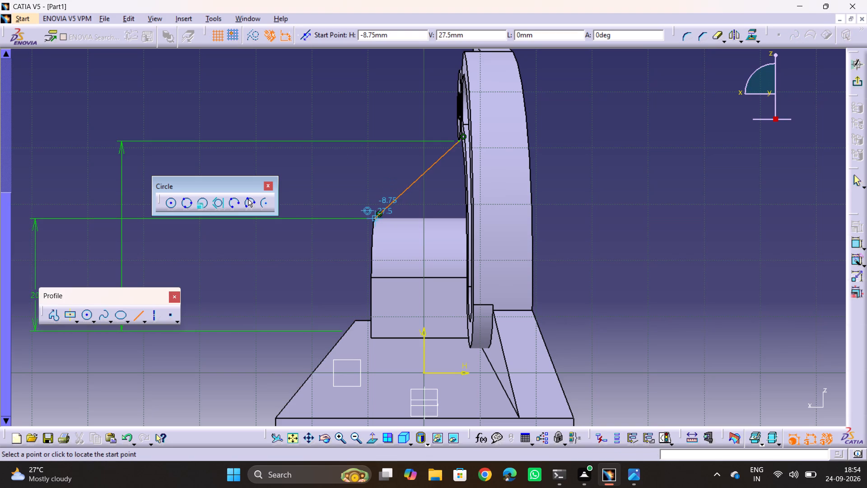
click(375, 217)
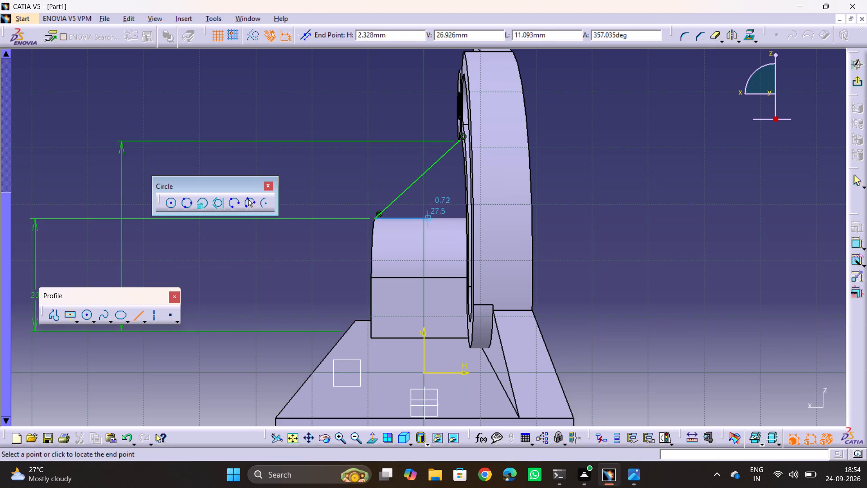
triple_click(461, 220)
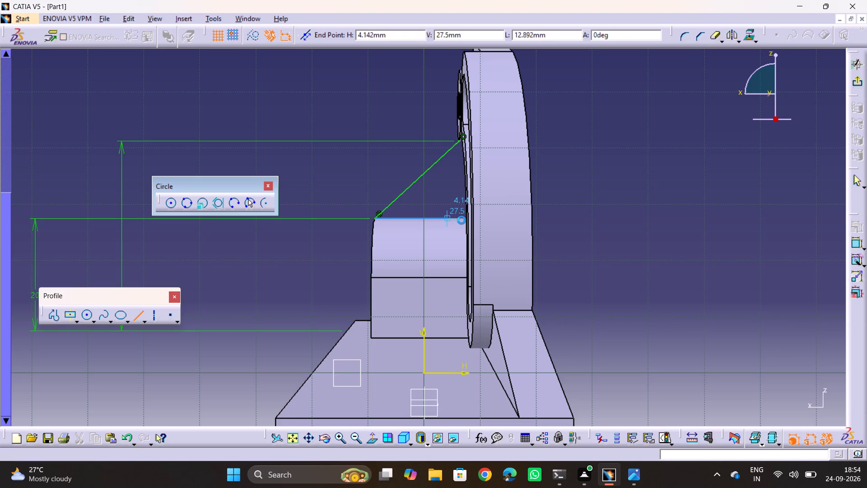
Dimension the horizontal line along the lower boss and set its length to 17.5 mm.
middle_drag(426, 211, 466, 259)
drag(426, 211, 466, 259)
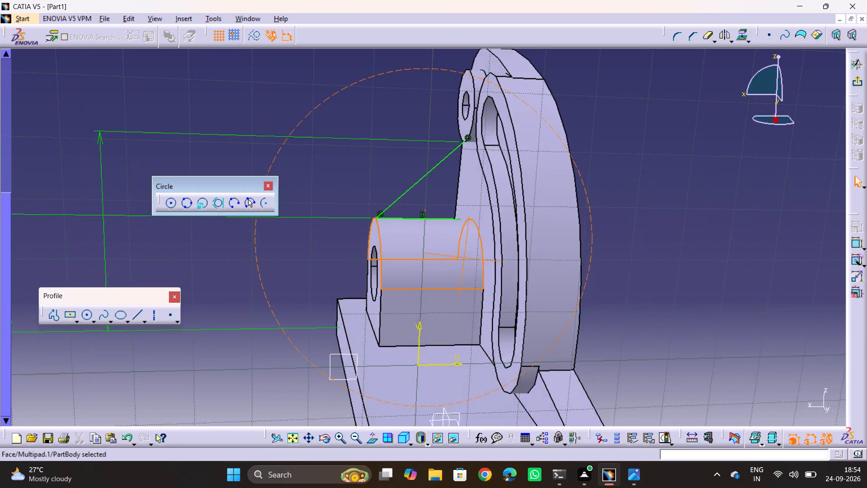
middle_drag(466, 259, 469, 294)
drag(466, 259, 469, 303)
click(657, 270)
click(856, 244)
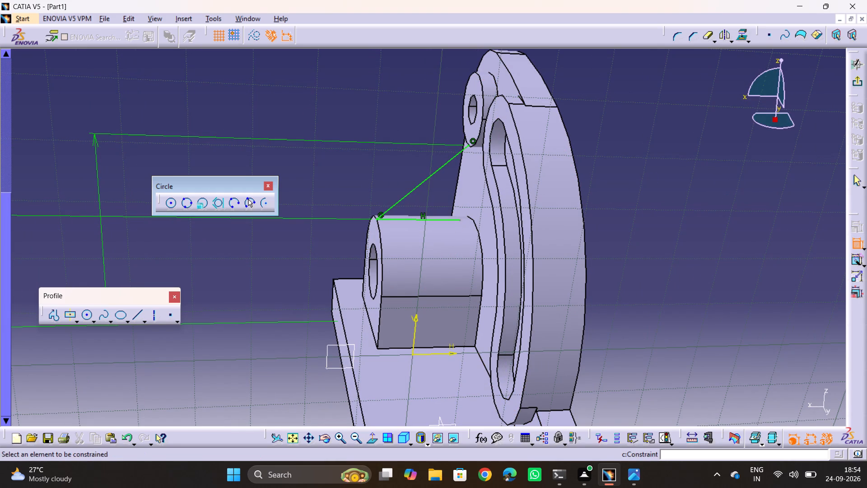
click(424, 219)
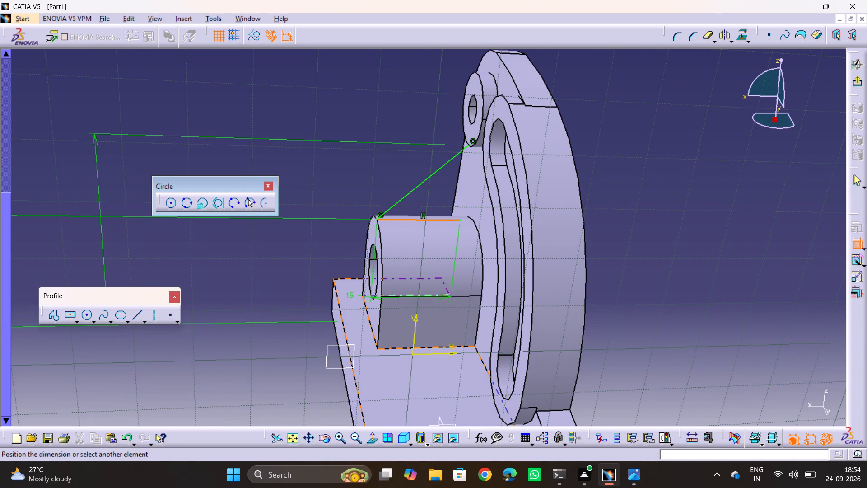
click(419, 168)
double_click(419, 166)
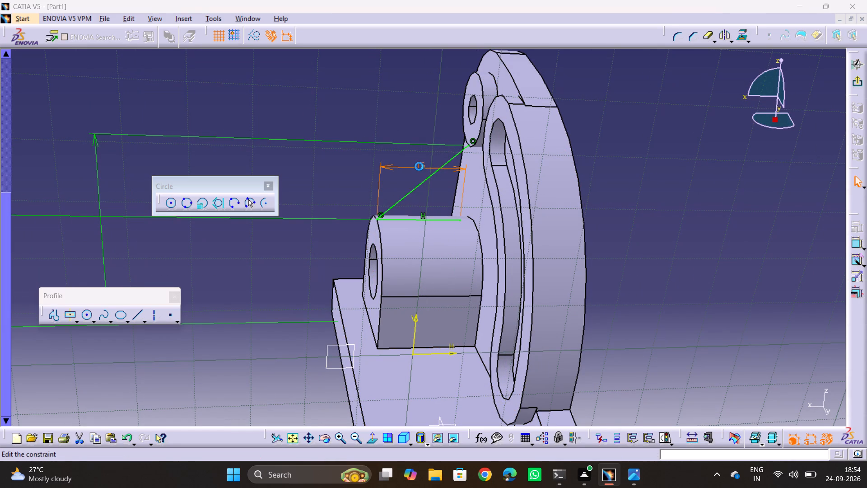
text(17)
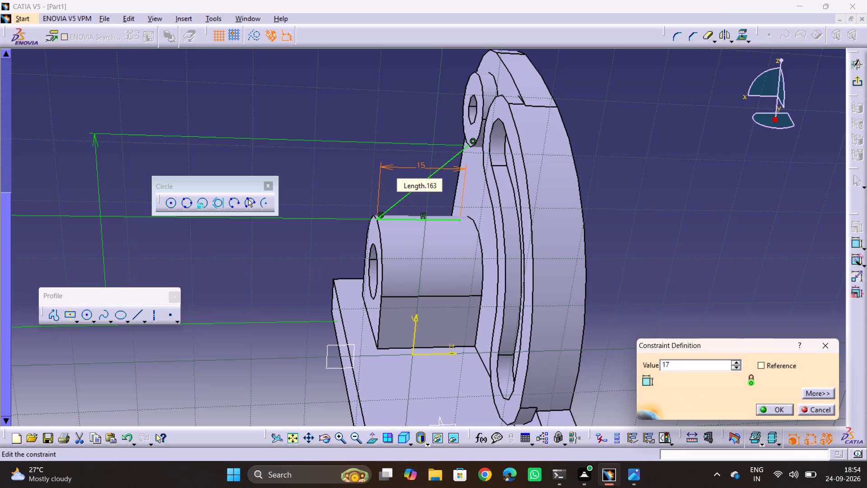
text(.5)
key(Return)
click(685, 183)
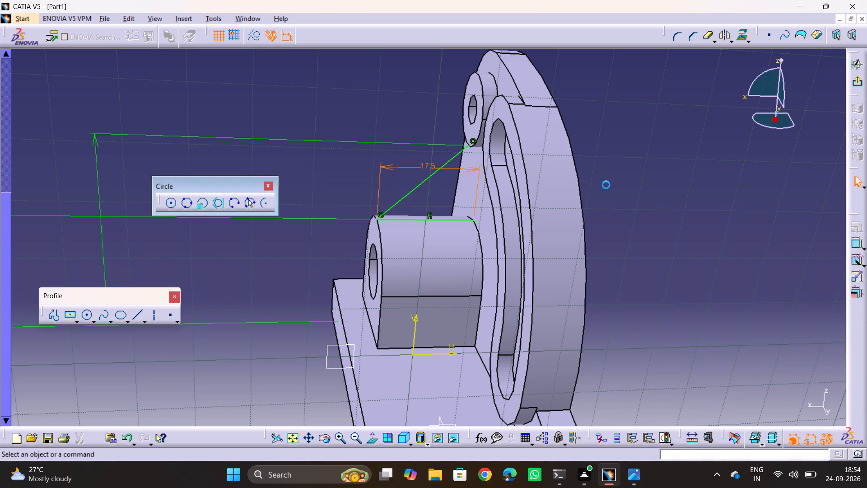
Draw a short horizontal line from the slanted line's upper endpoint along the ring's underside to the upright plate's face.
middle_drag(438, 154, 657, 150)
drag(433, 157, 653, 148)
click(656, 150)
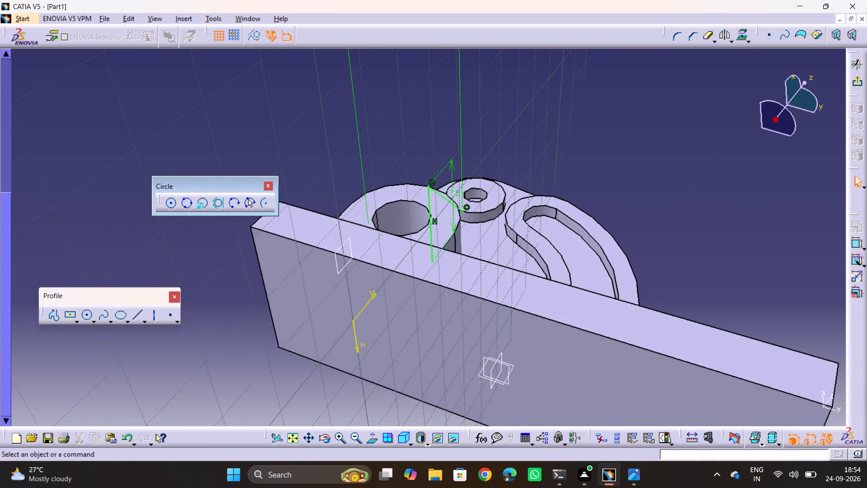
middle_drag(250, 146, 543, 264)
drag(280, 128, 544, 264)
scroll(544, 264, up, 1)
ctrl+middle_drag(382, 153, 378, 150)
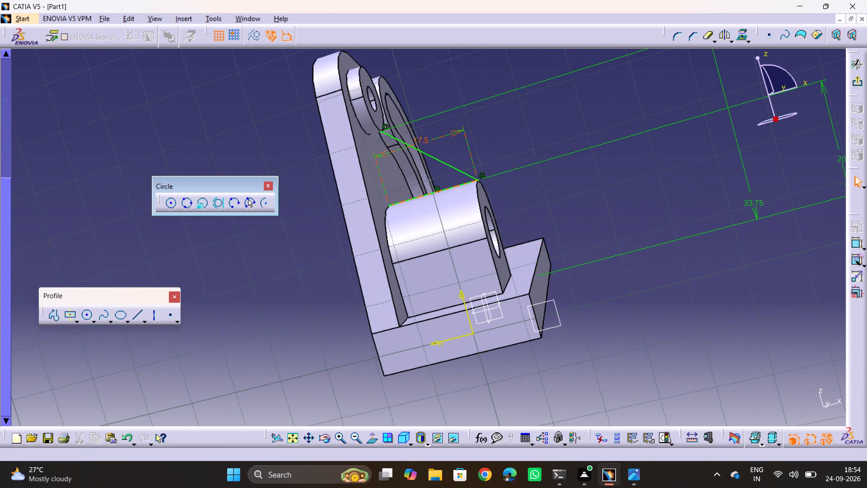
ctrl+middle_drag(378, 150, 371, 87)
middle_drag(363, 86, 419, 197)
drag(368, 93, 419, 198)
scroll(406, 174, down, 1)
ctrl+middle_drag(398, 127, 393, 205)
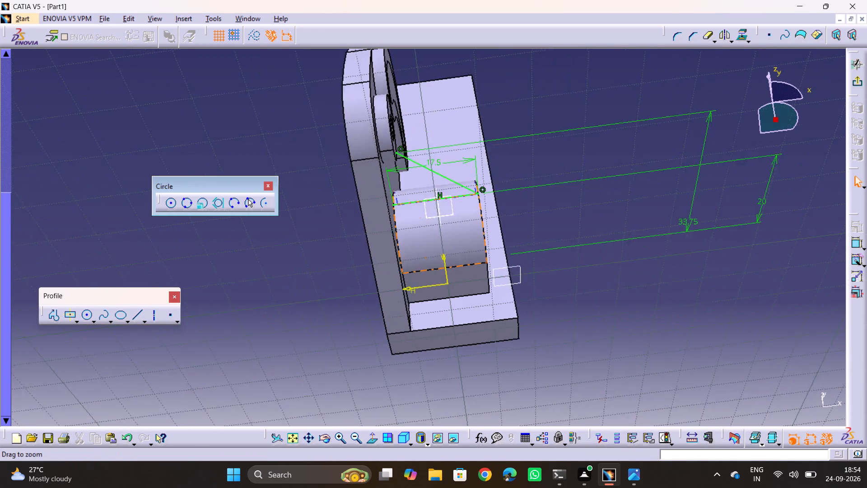
ctrl+middle_drag(393, 205, 382, 159)
middle_drag(396, 156, 378, 54)
drag(396, 156, 378, 54)
middle_drag(392, 133, 399, 330)
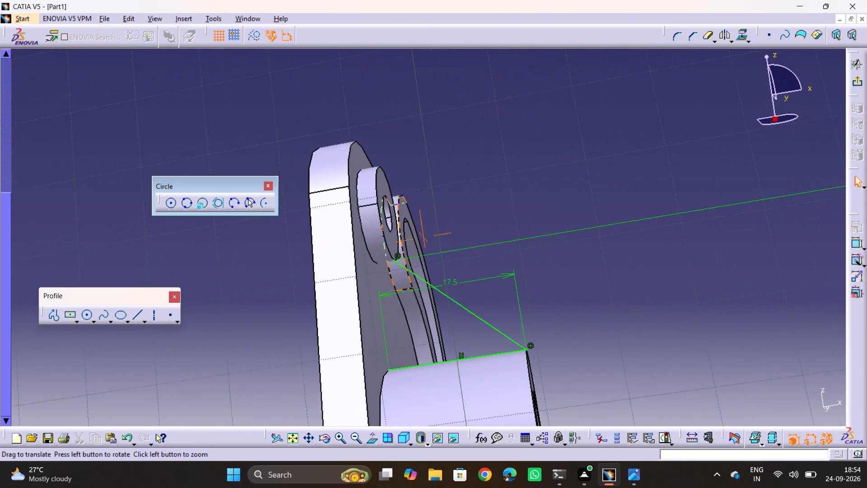
middle_drag(399, 330, 399, 333)
ctrl+middle_drag(407, 279, 403, 261)
click(141, 315)
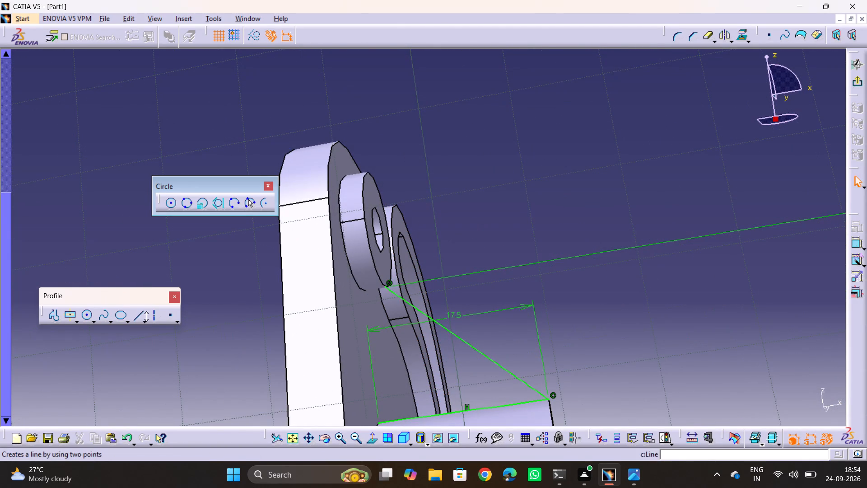
click(137, 316)
click(137, 316)
click(386, 287)
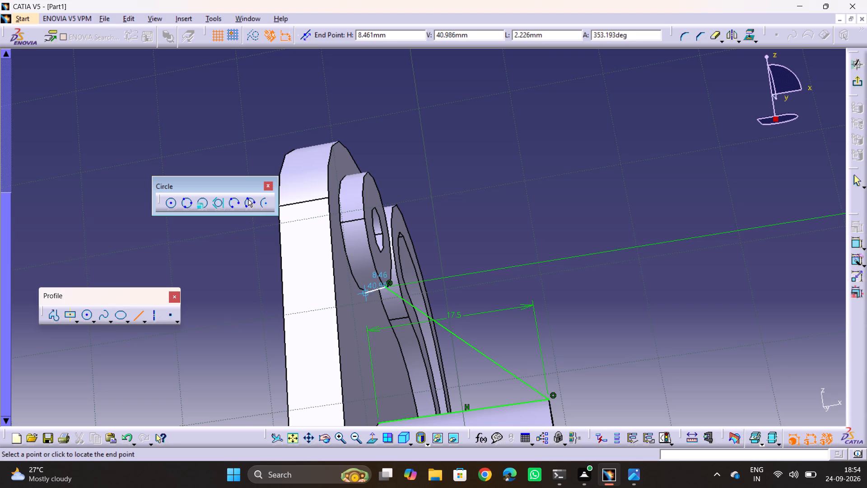
click(362, 291)
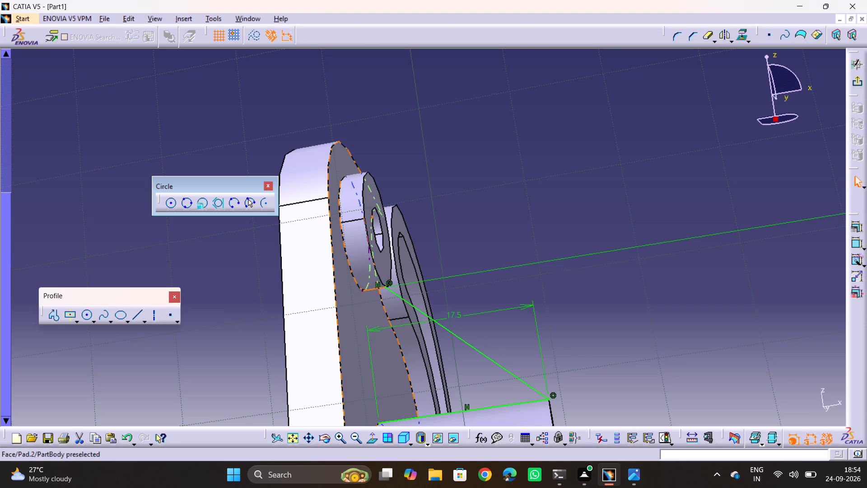
Close the rib profile with a vertical line joining the two horizontal lines' inner ends, and exit the sketch.
click(138, 312)
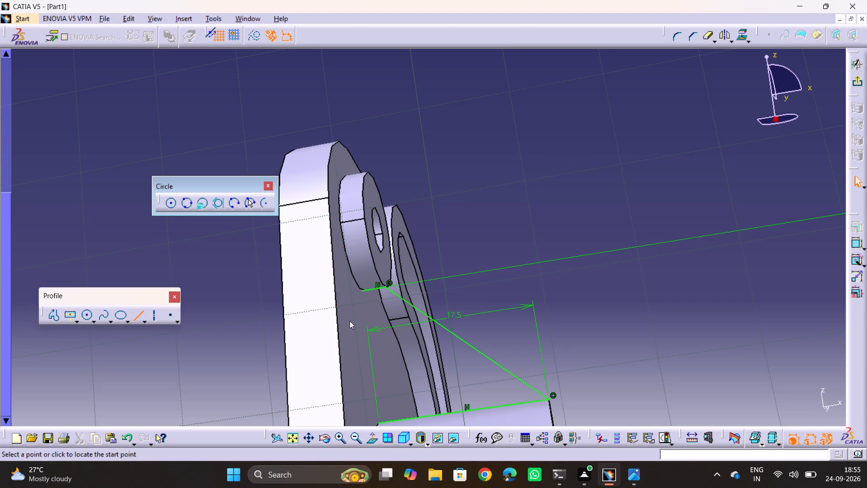
click(363, 290)
middle_drag(371, 342, 363, 291)
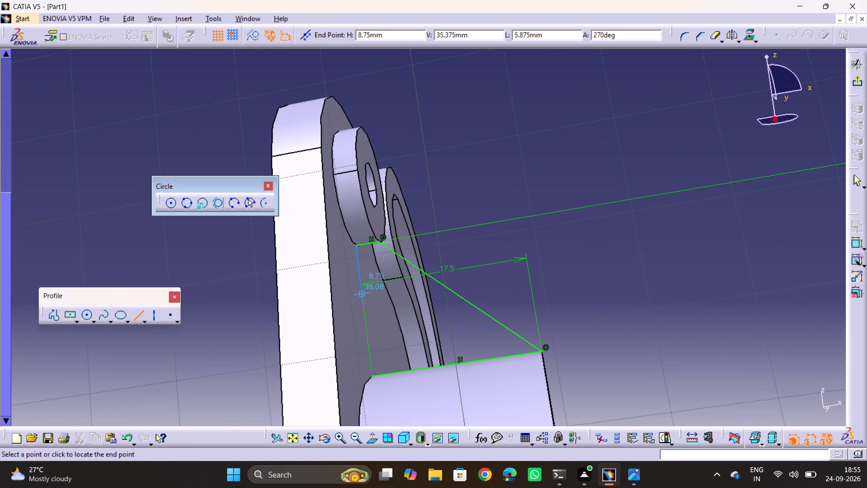
click(374, 376)
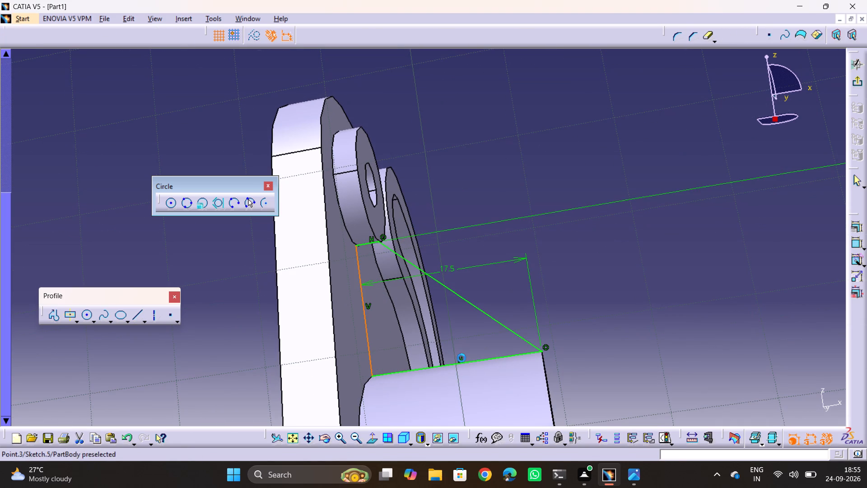
click(701, 327)
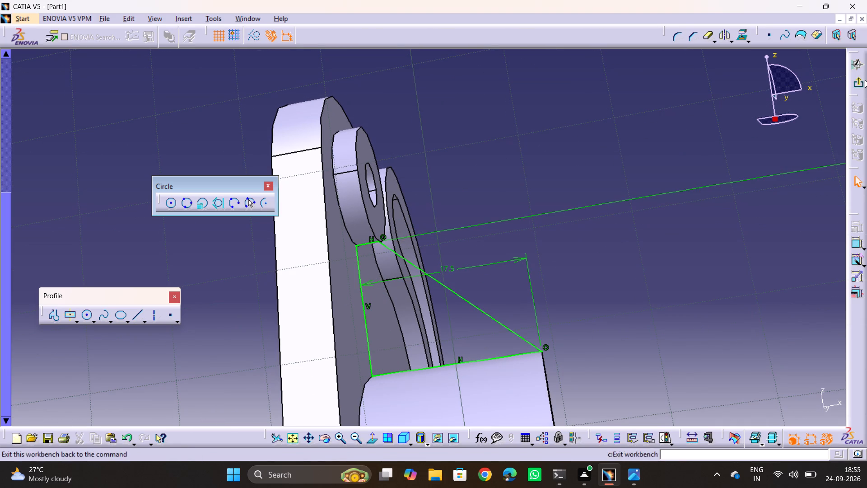
click(860, 80)
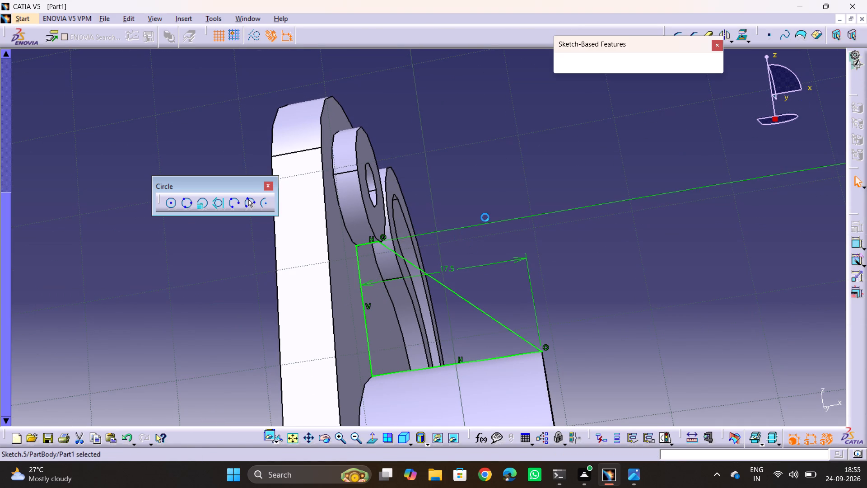
click(479, 304)
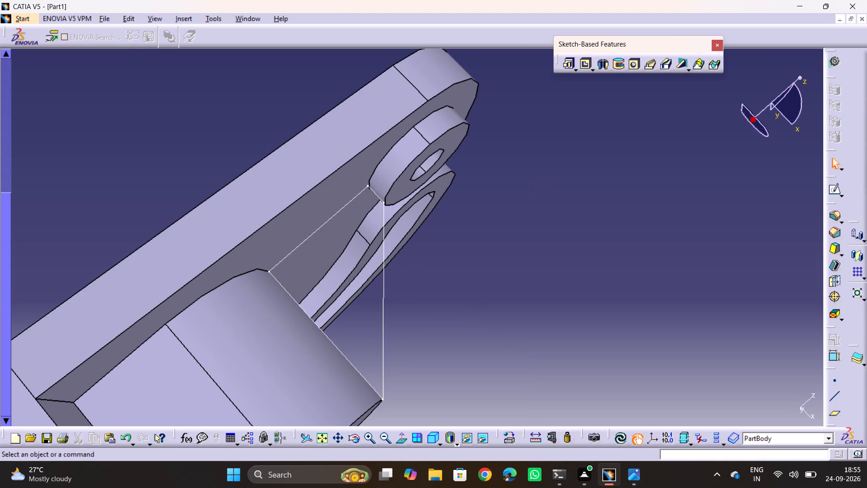
Pad the closed rib profile between the bosses with a length of 1.5 mm and mirrored extent.
ctrl+middle_drag(443, 291, 452, 298)
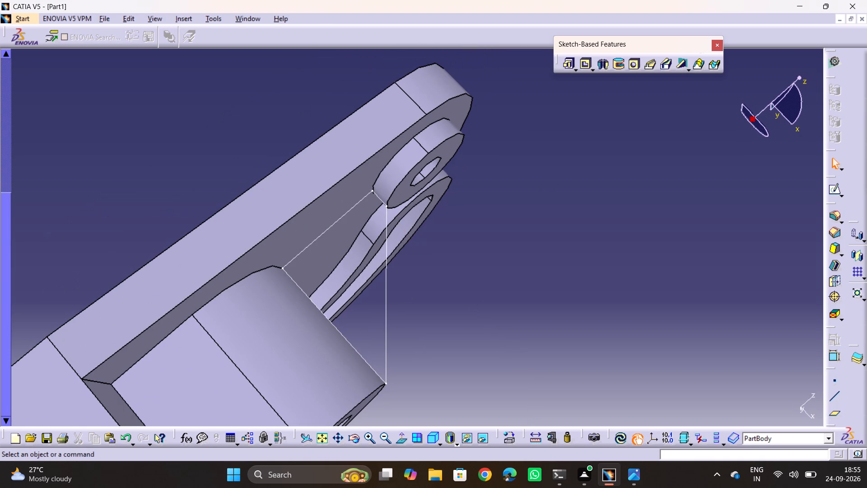
click(573, 67)
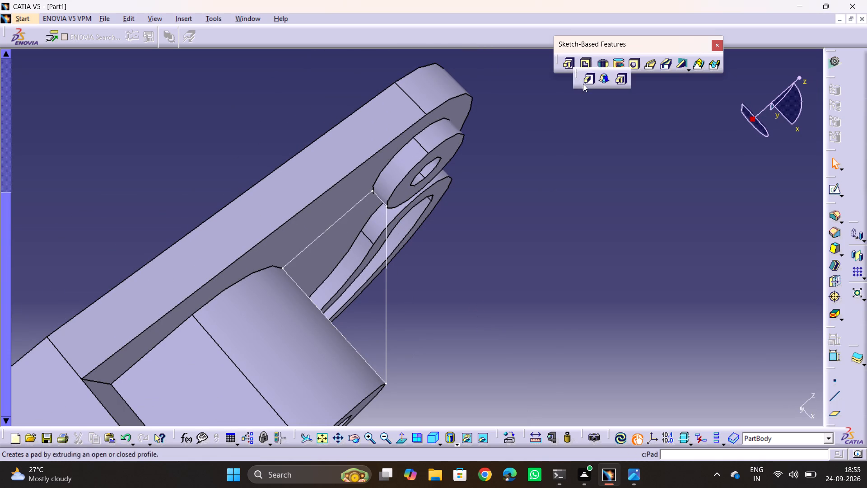
click(588, 84)
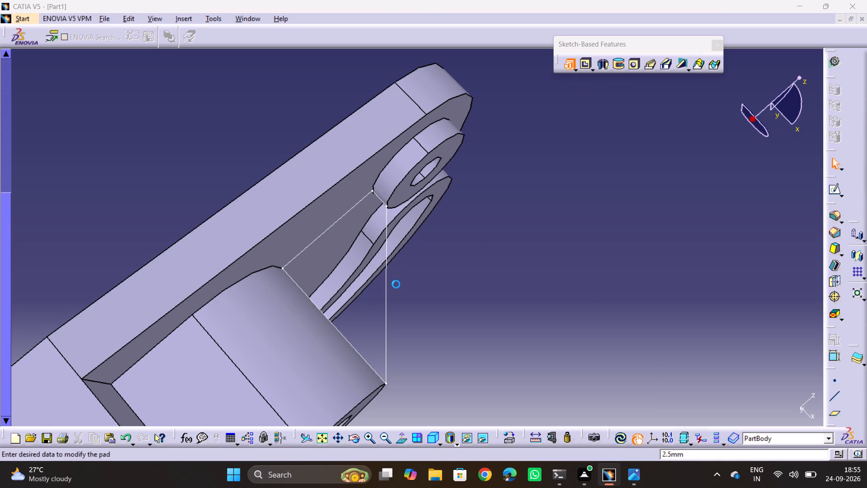
click(388, 294)
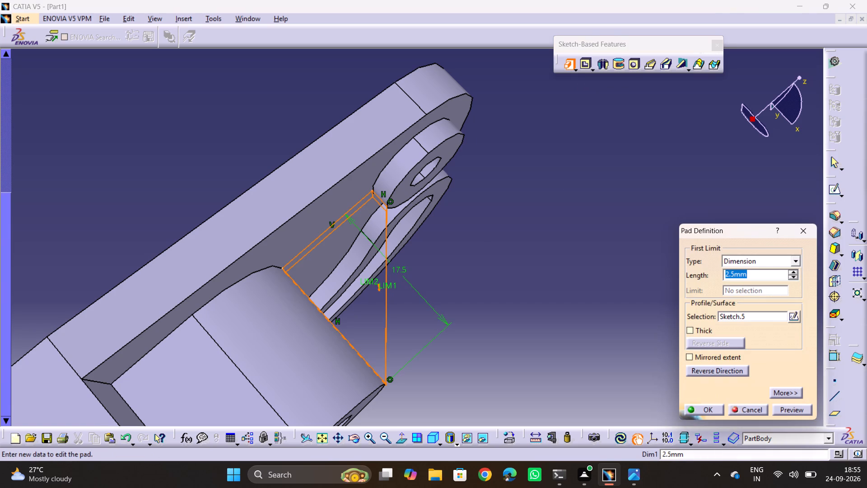
middle_drag(532, 317, 357, 102)
drag(513, 308, 357, 102)
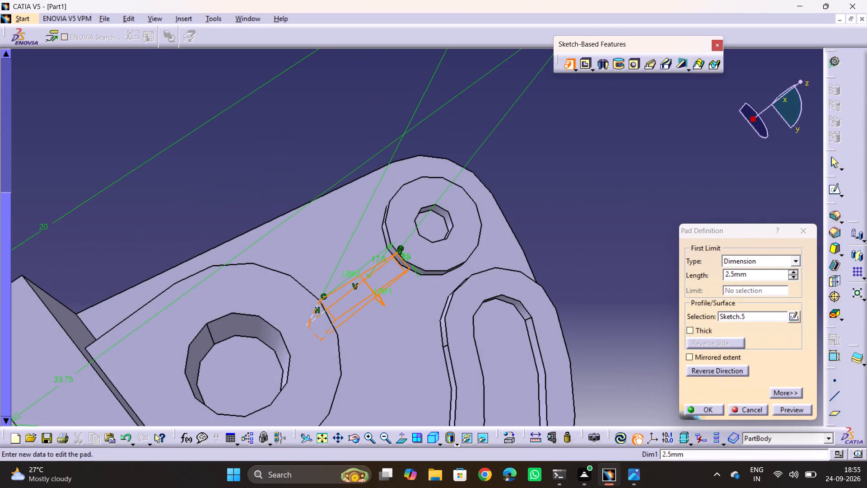
click(696, 359)
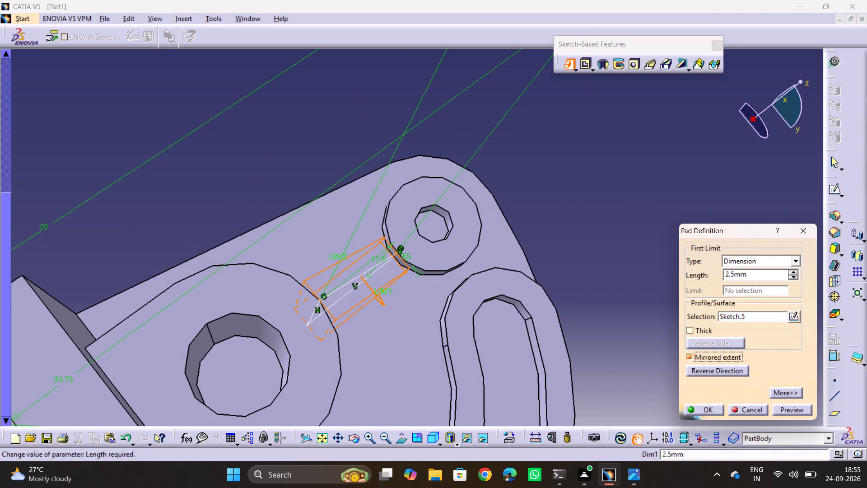
click(742, 277)
double_click(742, 277)
text(1.5)
key(Return)
click(642, 247)
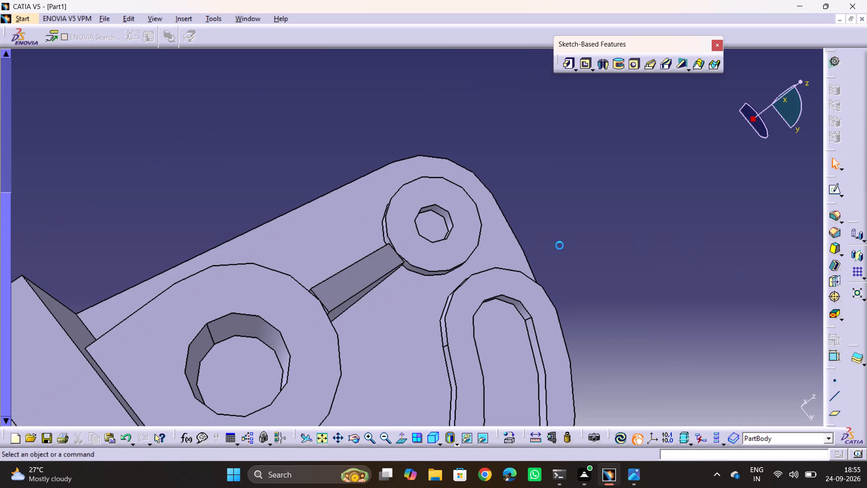
Examine the new rib and the whole bracket from several angles, including the base plate's top and underside.
middle_drag(331, 223, 305, 287)
drag(331, 223, 305, 287)
middle_drag(288, 275, 206, 261)
drag(288, 275, 207, 259)
middle_drag(396, 260, 397, 224)
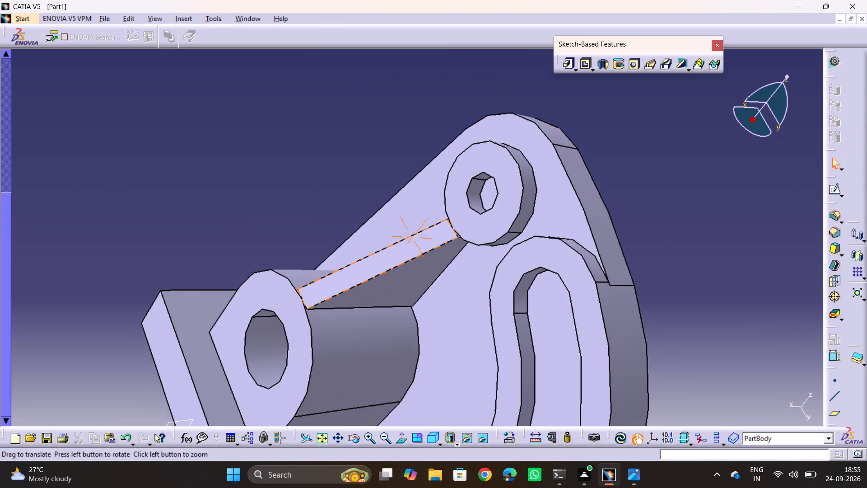
middle_drag(397, 224, 399, 150)
ctrl+middle_drag(443, 73, 458, 216)
middle_drag(461, 222, 597, 97)
drag(461, 222, 597, 97)
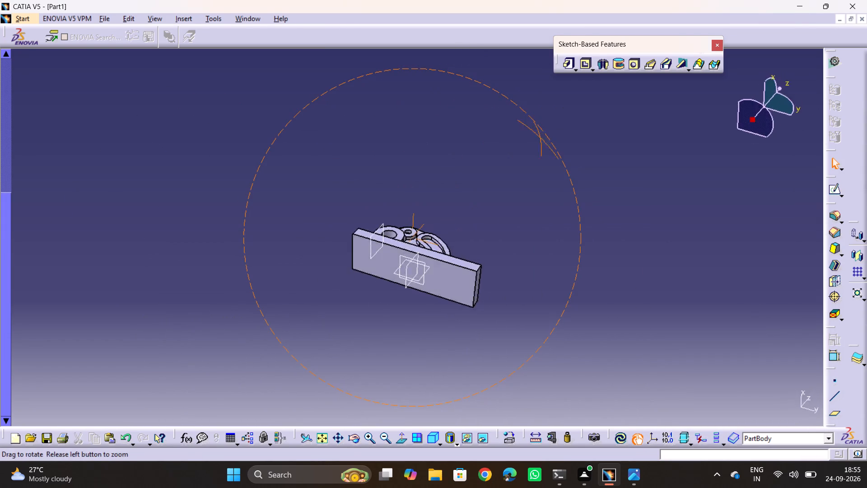
drag(597, 97, 597, 158)
middle_drag(597, 97, 597, 158)
middle_drag(410, 208, 363, 339)
drag(408, 210, 363, 337)
middle_drag(295, 174, 310, 237)
drag(295, 174, 310, 237)
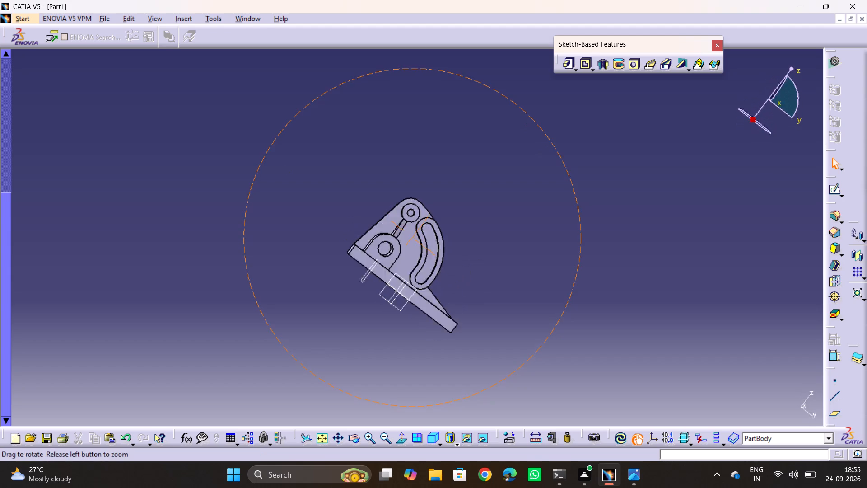
middle_drag(310, 237, 291, 372)
drag(310, 237, 291, 372)
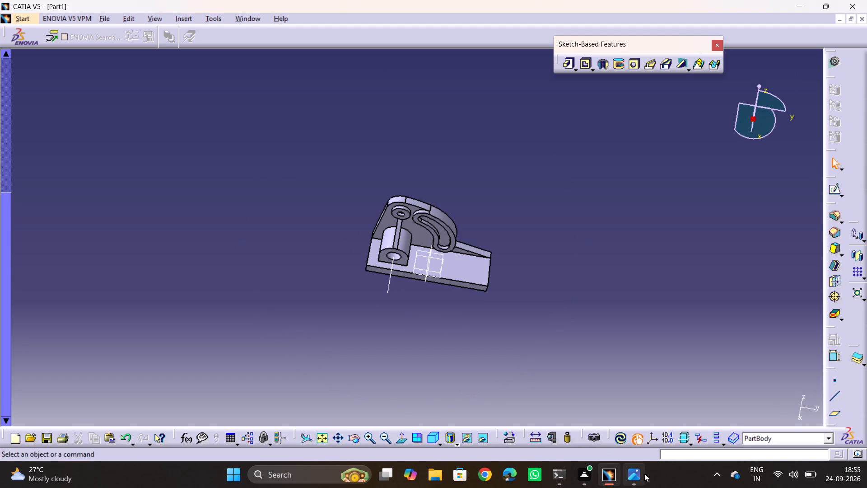
Switch to the reference drawing 17.jpg in Photos and examine its views for the bracket's remaining features.
click(635, 480)
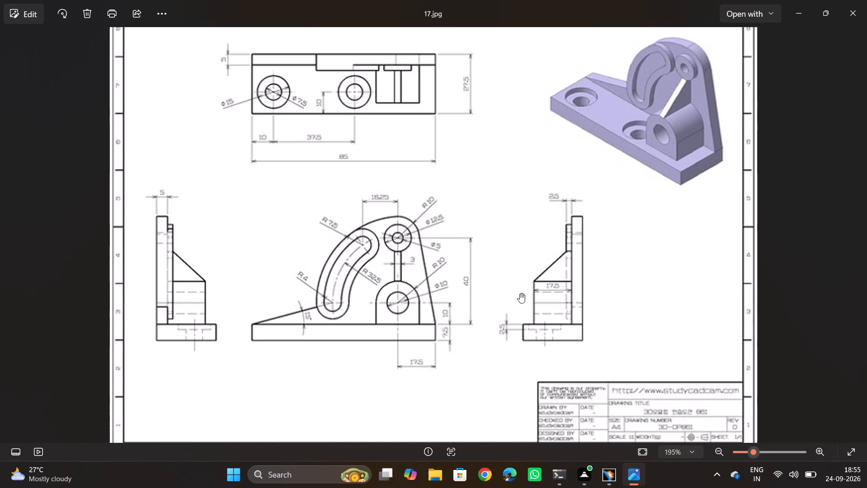
middle_drag(403, 210, 395, 290)
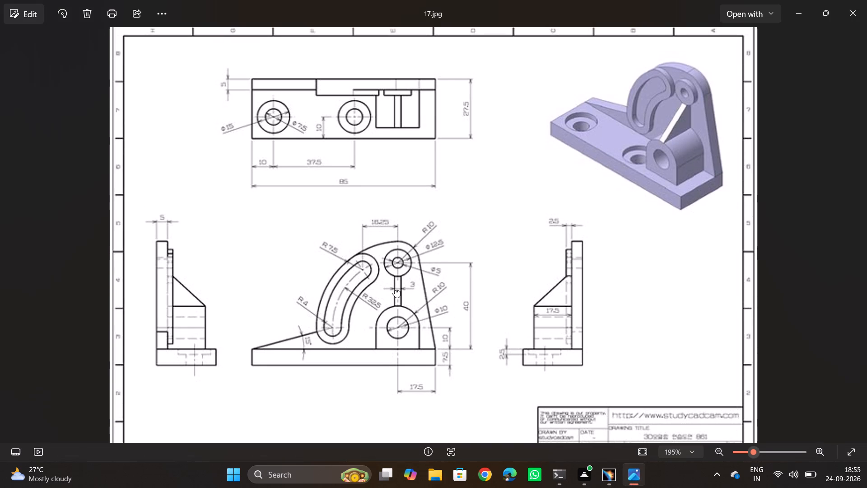
ctrl+middle_drag(340, 140, 359, 91)
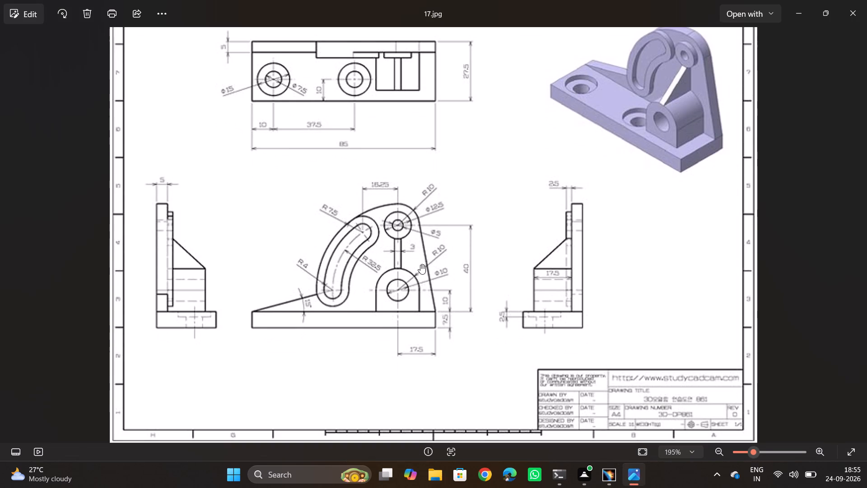
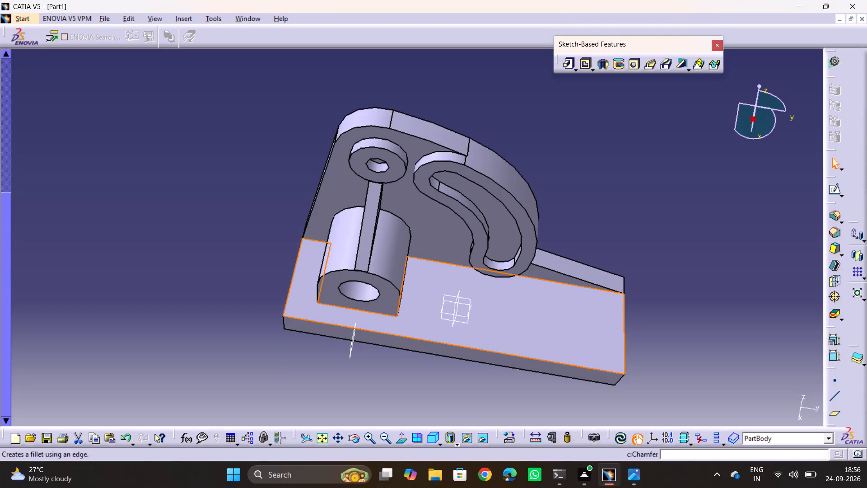
Open a new sketch on the top face of the bracket's rectangular base plate.
click(836, 193)
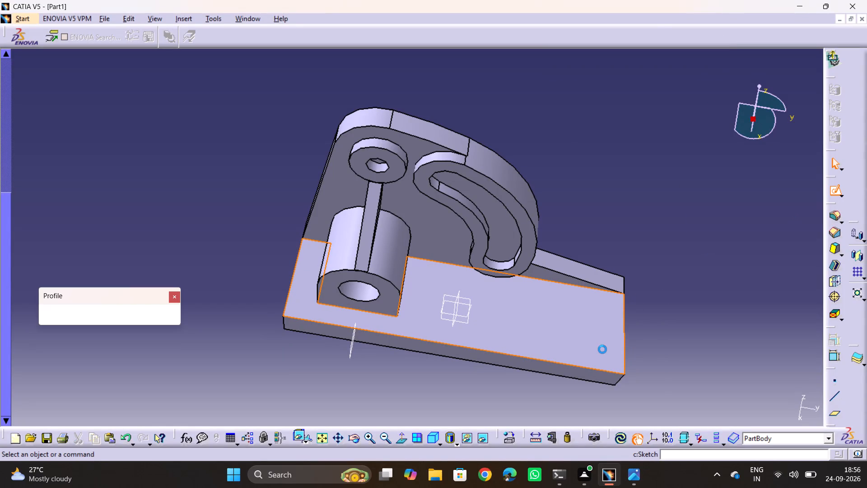
Sketch a circle on the base plate's top face, between the cylindrical boss and the plate's far end, nearer that end.
middle_drag(569, 277, 480, 382)
middle_drag(468, 289, 712, 126)
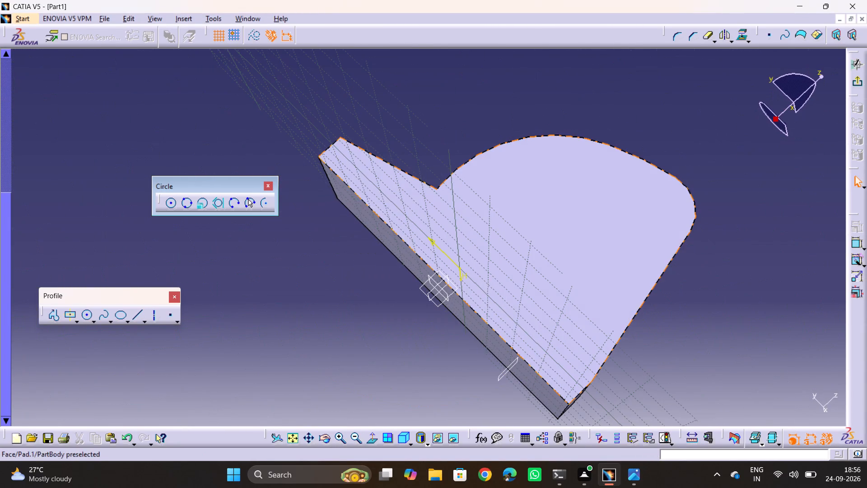
ctrl+middle_drag(611, 354, 587, 331)
scroll(592, 338, down, 1)
middle_drag(592, 338, 592, 340)
drag(592, 340, 130, 239)
middle_drag(592, 340, 130, 239)
middle_drag(477, 201, 483, 310)
drag(479, 215, 483, 310)
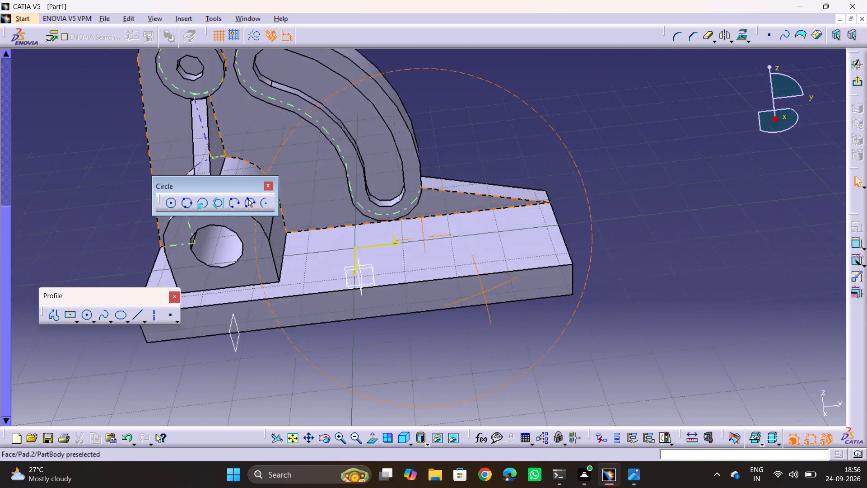
drag(483, 310, 492, 392)
middle_drag(483, 310, 492, 392)
ctrl+middle_drag(517, 291, 507, 250)
click(492, 240)
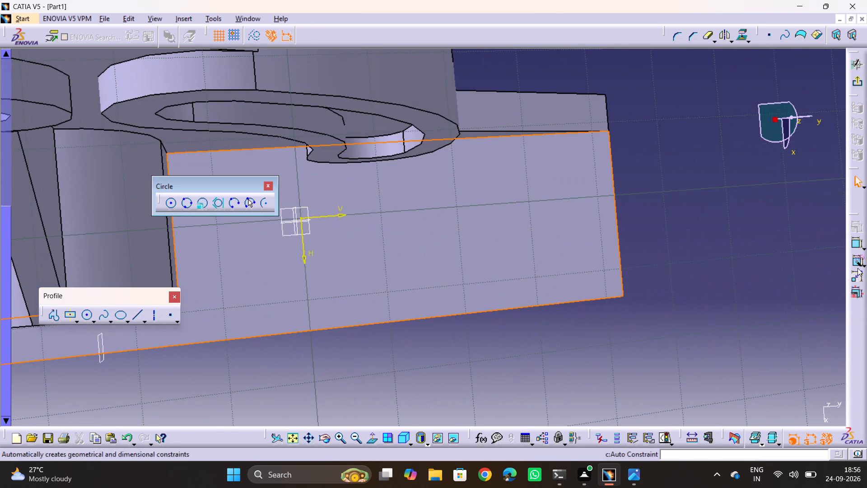
click(764, 299)
click(83, 315)
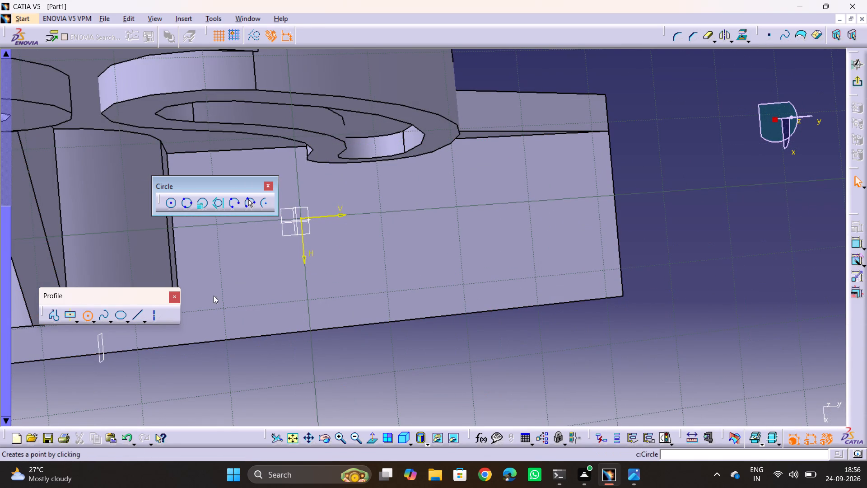
click(503, 215)
click(525, 249)
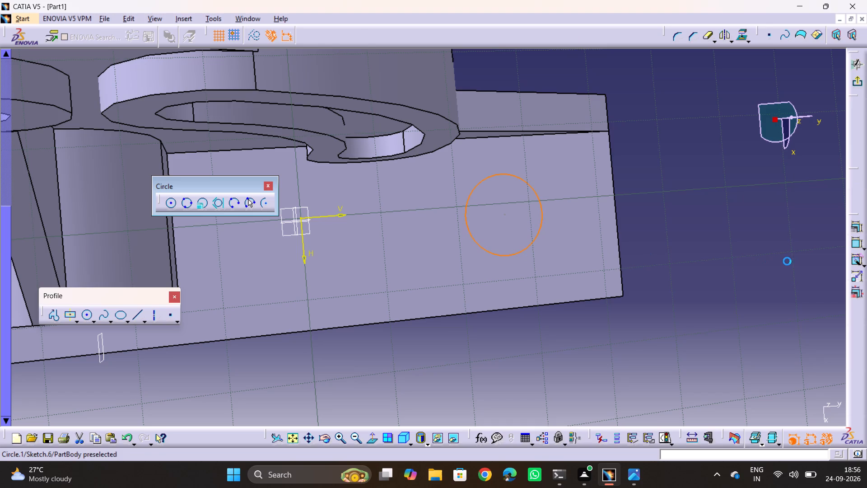
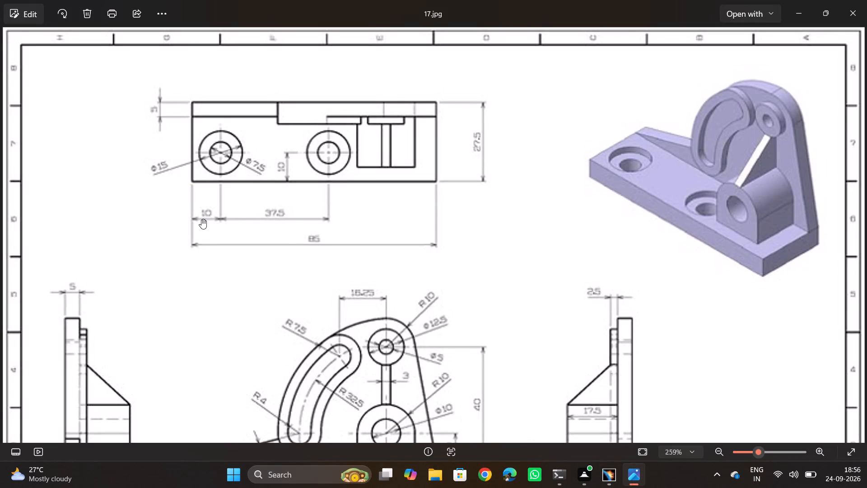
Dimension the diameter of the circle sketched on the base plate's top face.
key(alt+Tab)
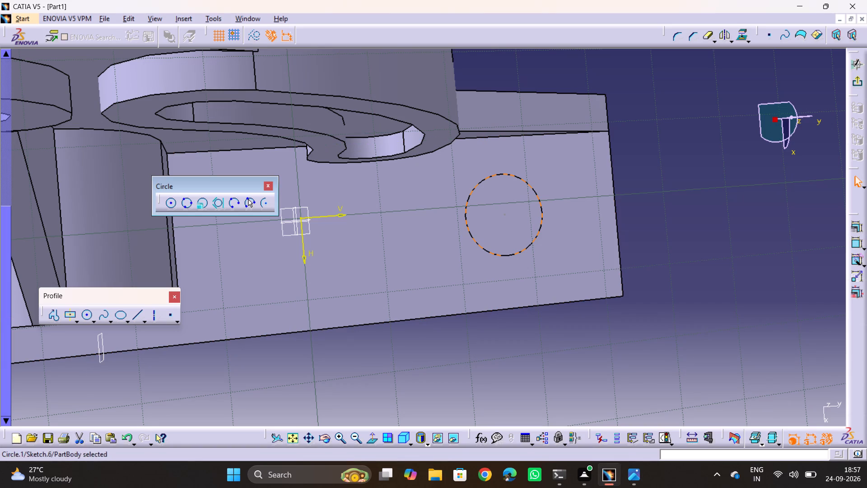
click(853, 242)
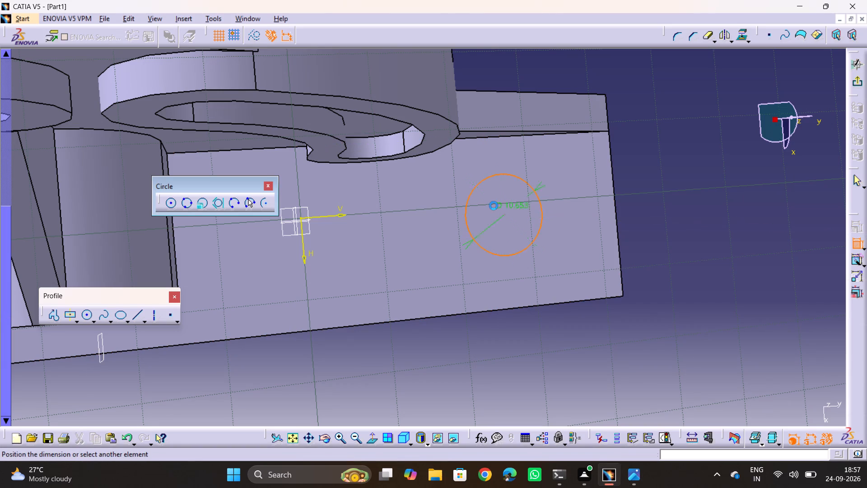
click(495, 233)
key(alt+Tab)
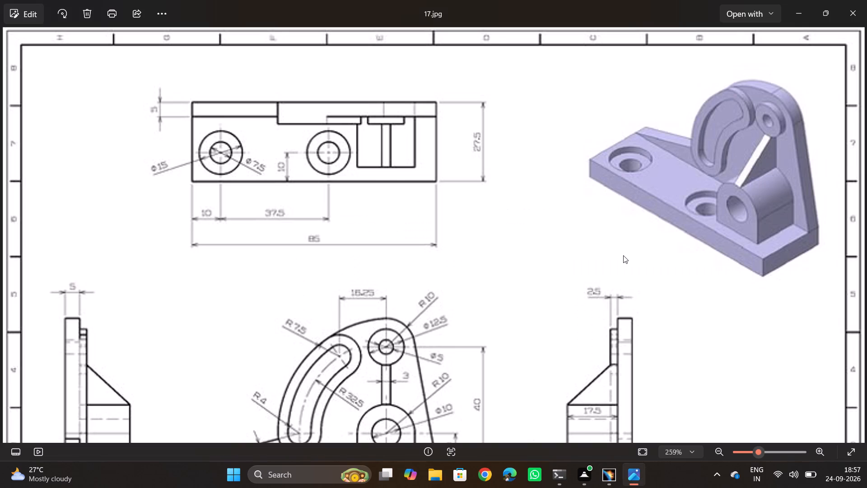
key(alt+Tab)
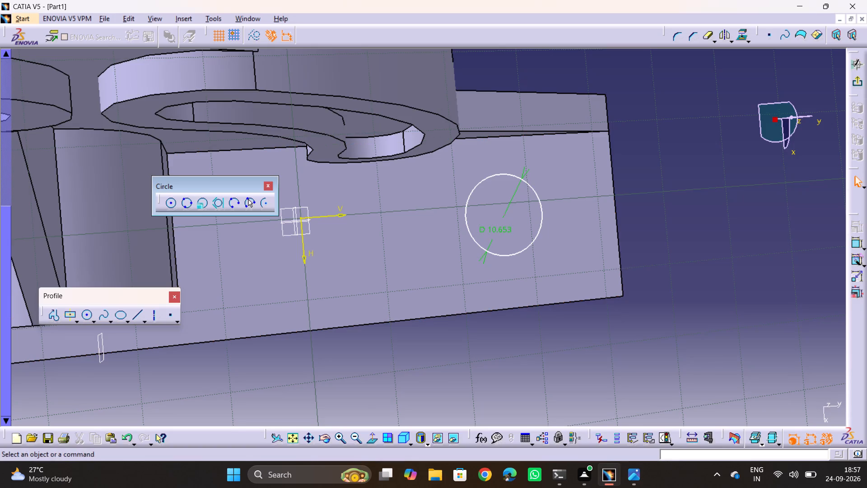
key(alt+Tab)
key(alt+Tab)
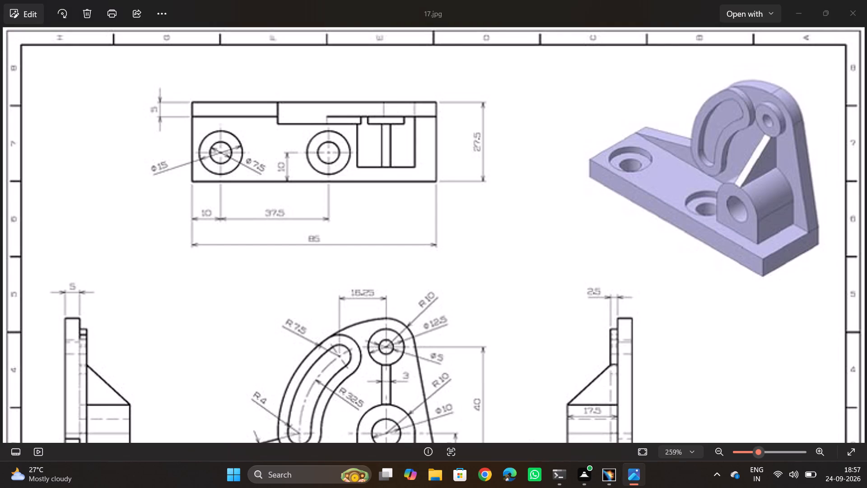
Delete the circle from the base plate's top-face sketch and exit the sketch.
click(522, 254)
key(Delete)
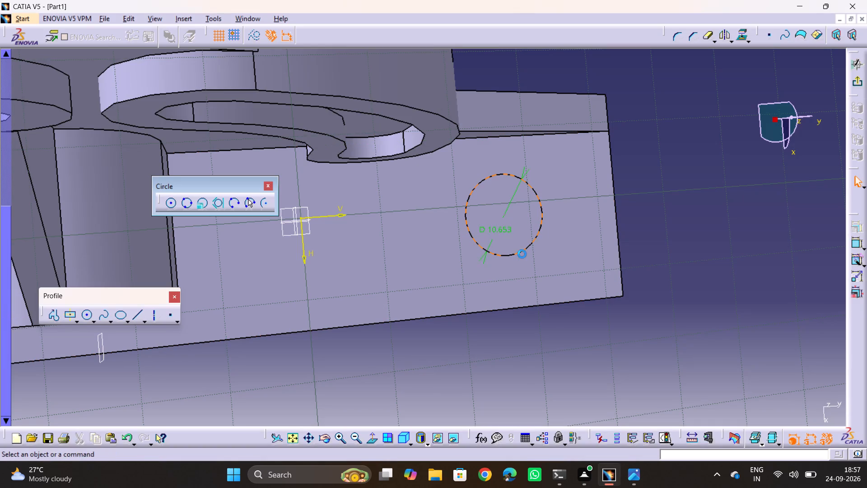
click(857, 78)
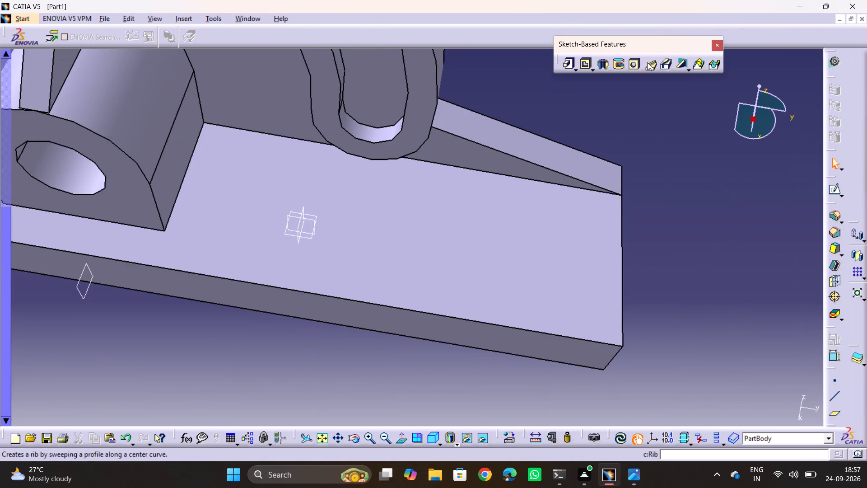
Start a Hole on the base plate's top face near its free end and open its positioning sketch.
click(631, 67)
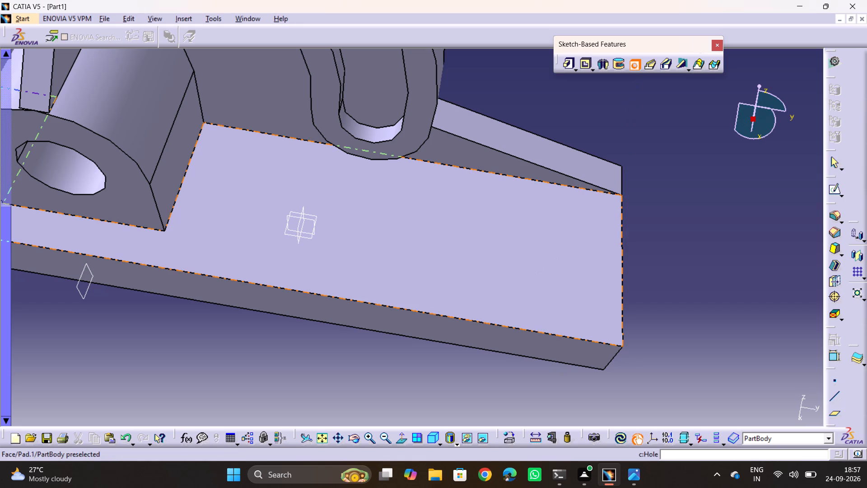
click(553, 261)
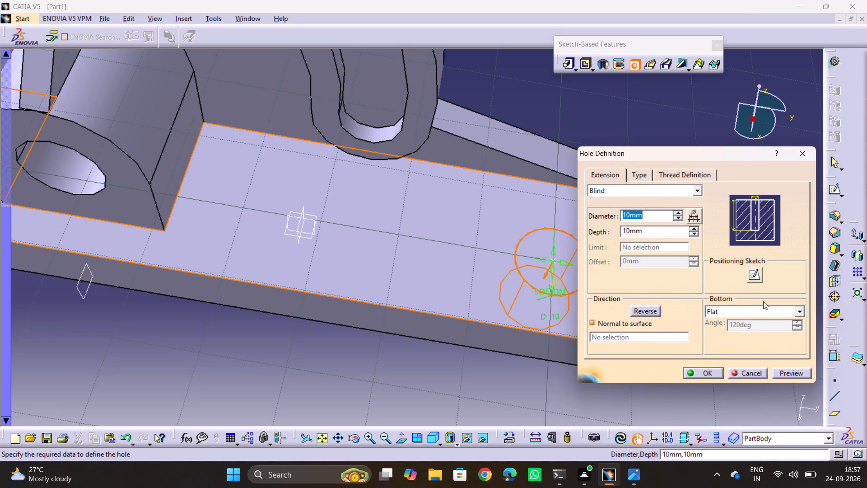
click(753, 277)
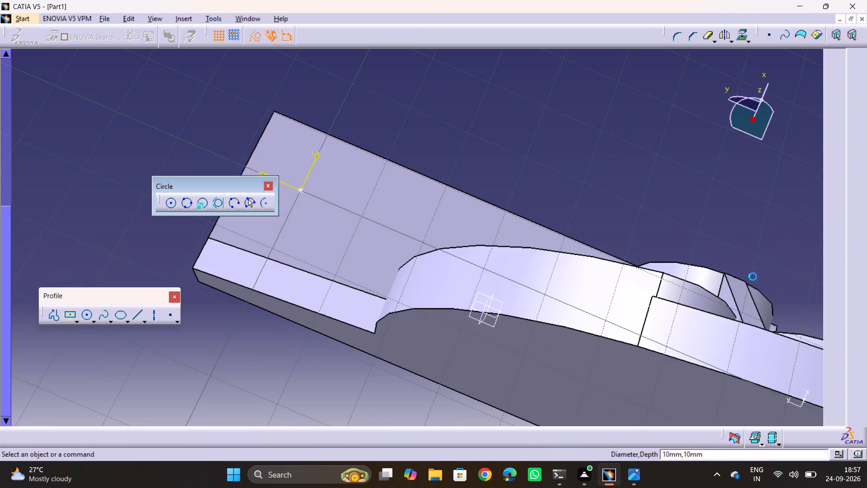
Constrain the hole's centre point 10 mm from the short end edge of the base plate.
middle_drag(607, 247, 597, 367)
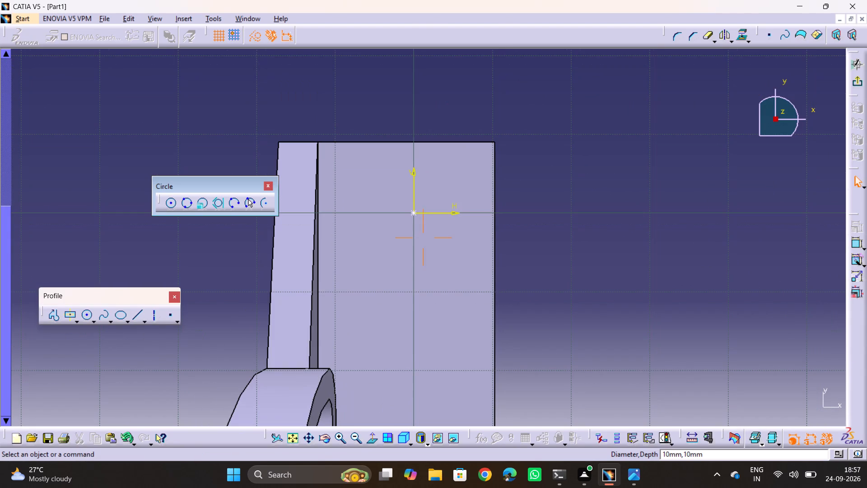
click(854, 243)
click(461, 143)
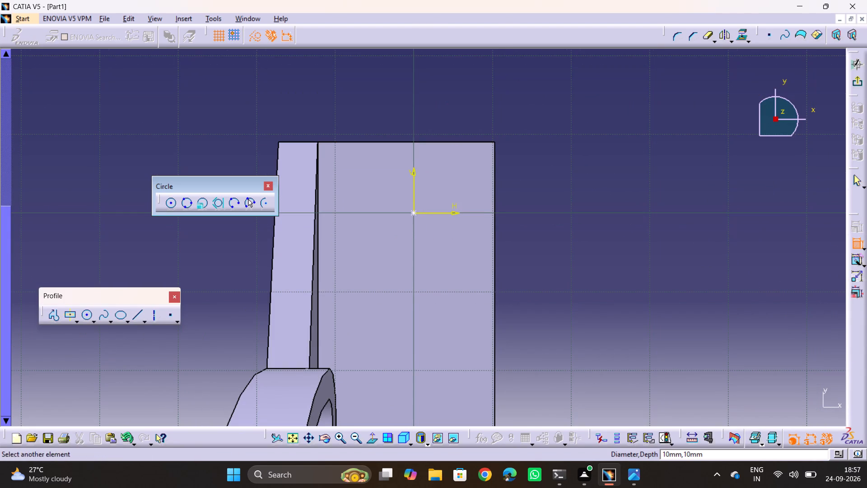
click(414, 212)
click(563, 188)
double_click(566, 186)
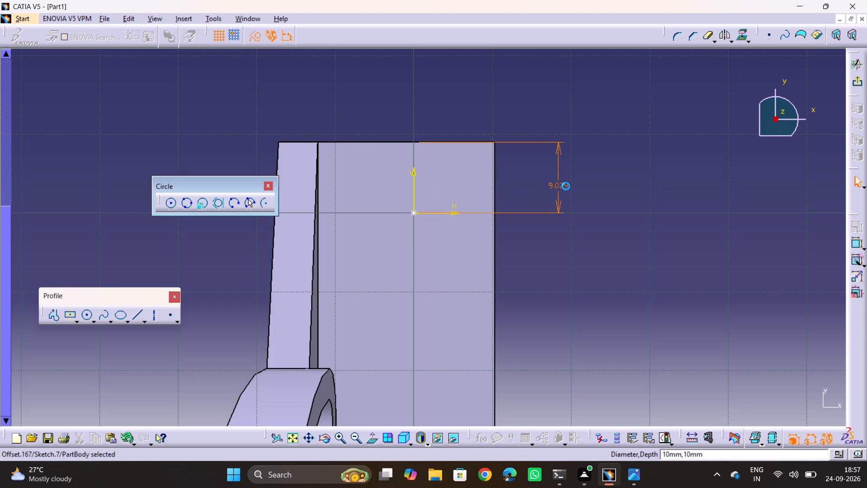
text(10)
key(Return)
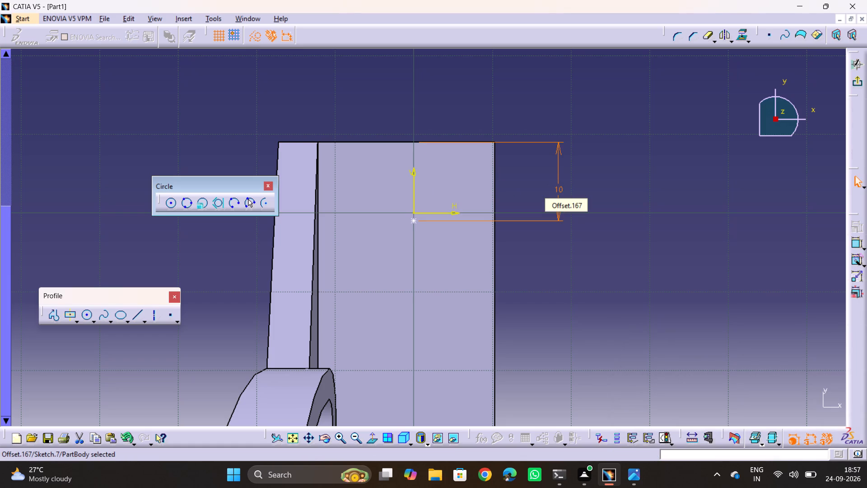
click(585, 244)
Constrain the hole's centre point 10 mm from the base plate's long outer edge and exit the positioning sketch.
key(alt+Tab)
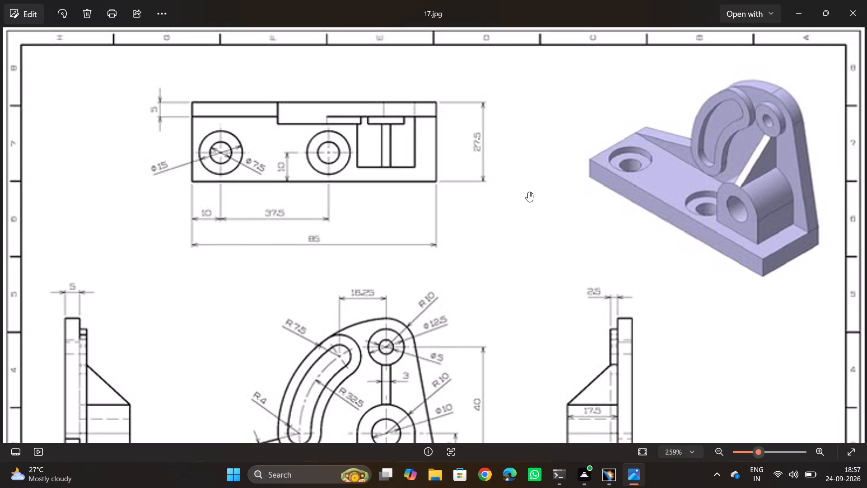
key(alt+Tab)
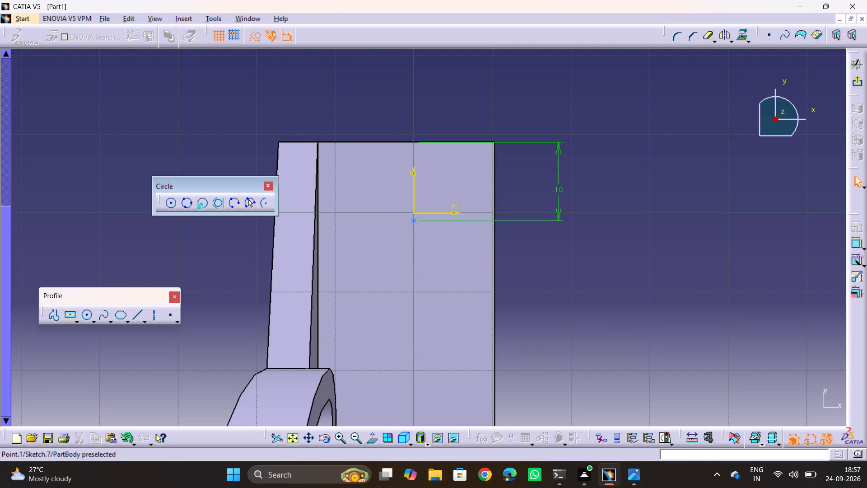
click(412, 218)
double_click(853, 247)
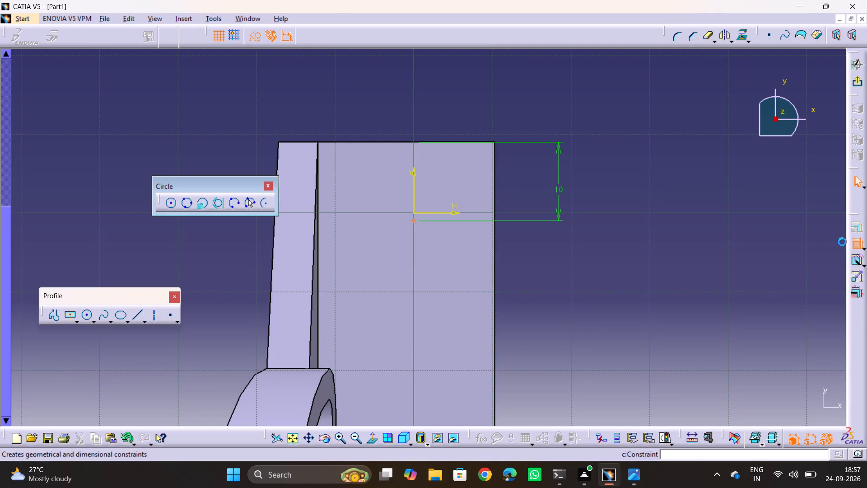
click(494, 200)
click(462, 98)
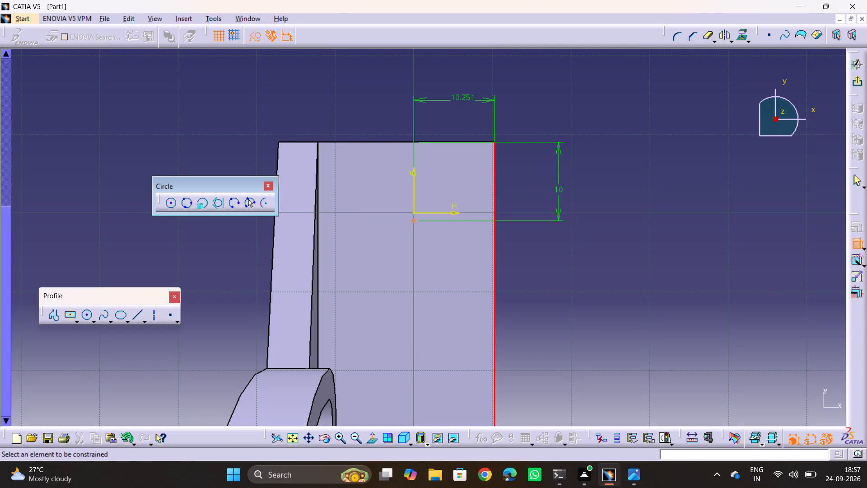
double_click(466, 95)
text(10)
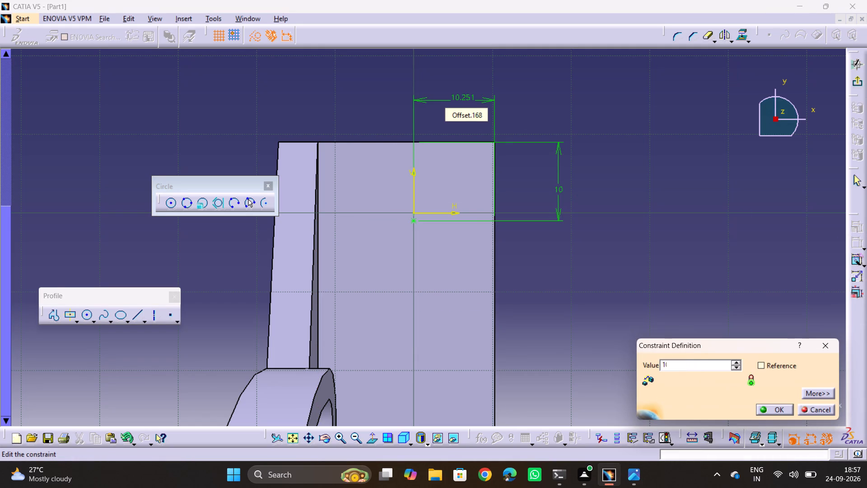
key(Return)
click(600, 152)
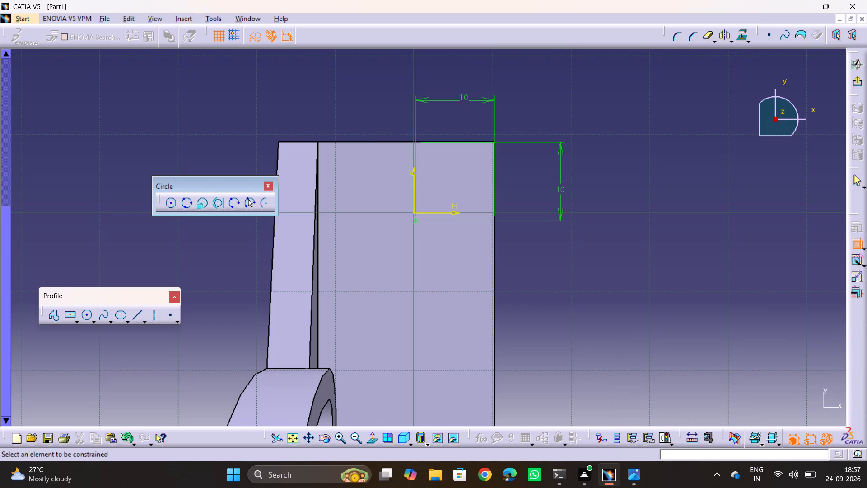
key(alt+Tab)
key(alt+Tab)
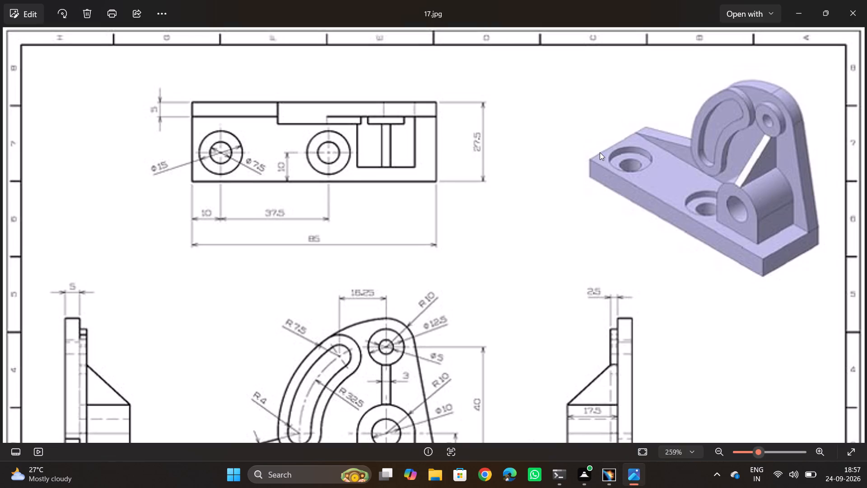
click(864, 85)
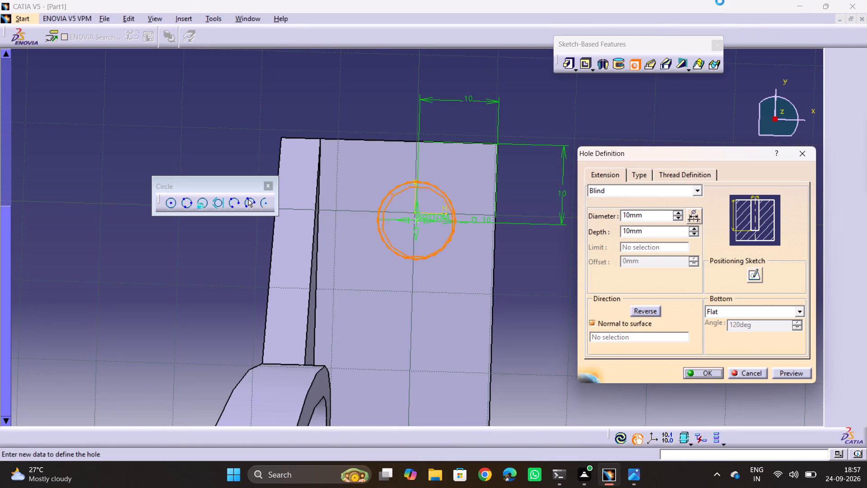
Make the hole counterbored with a 15 mm counterbore diameter and a 2.5 mm counterbore depth.
click(641, 176)
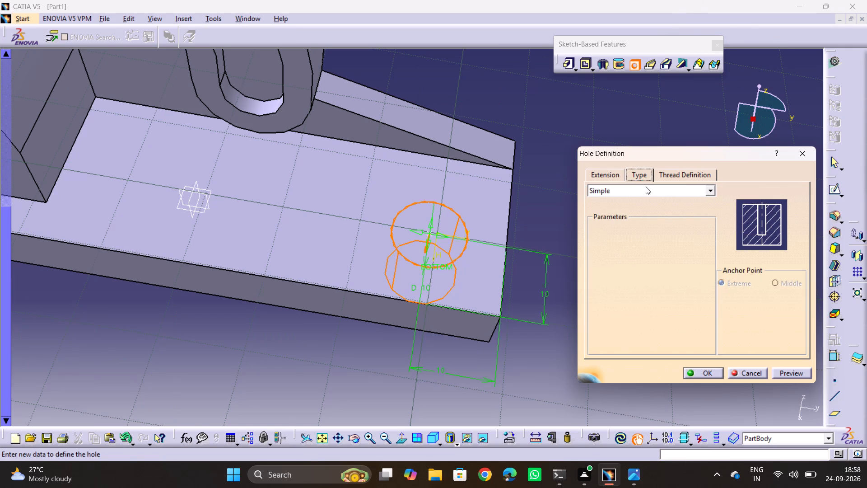
key(alt+Tab)
scroll(466, 336, down, 3)
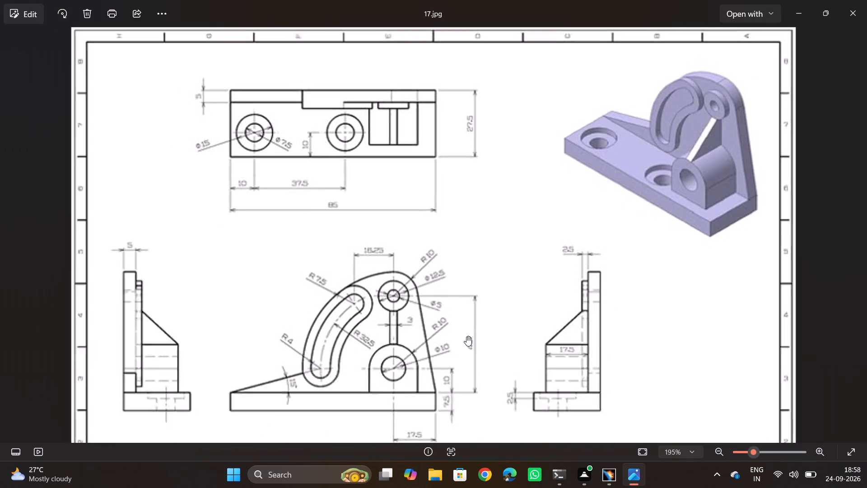
key(alt+Tab)
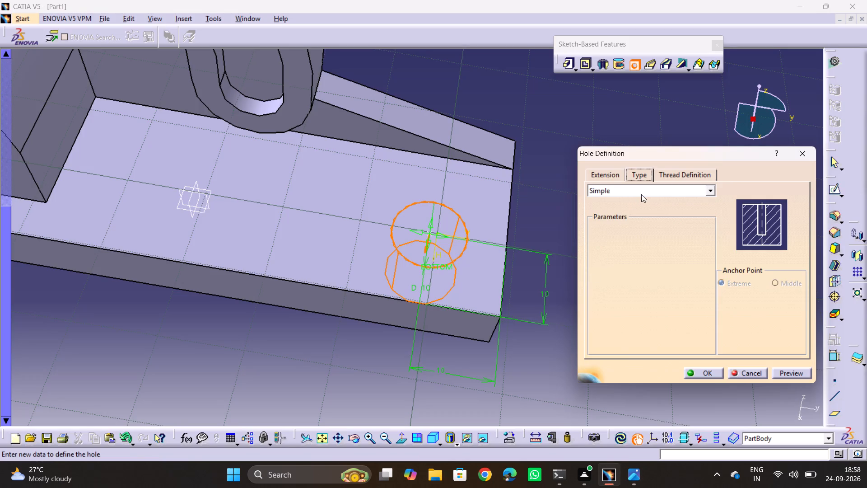
click(643, 193)
click(618, 218)
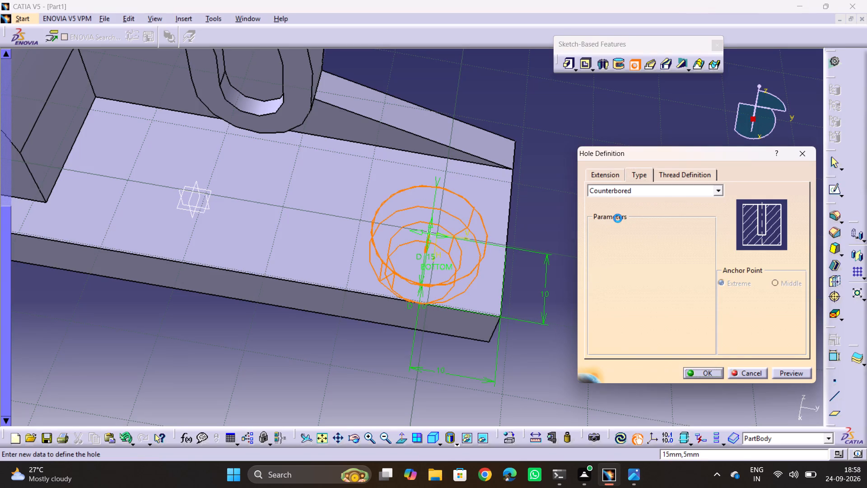
middle_drag(467, 328, 461, 206)
drag(467, 328, 462, 209)
click(461, 207)
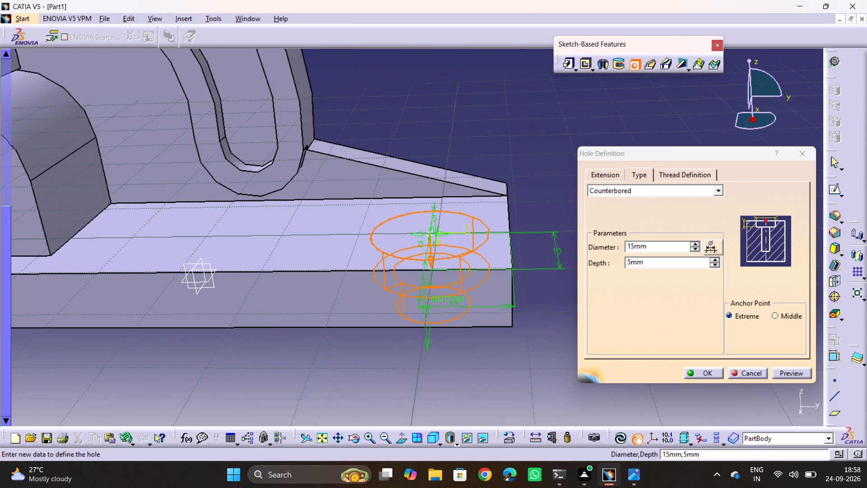
key(alt+Tab)
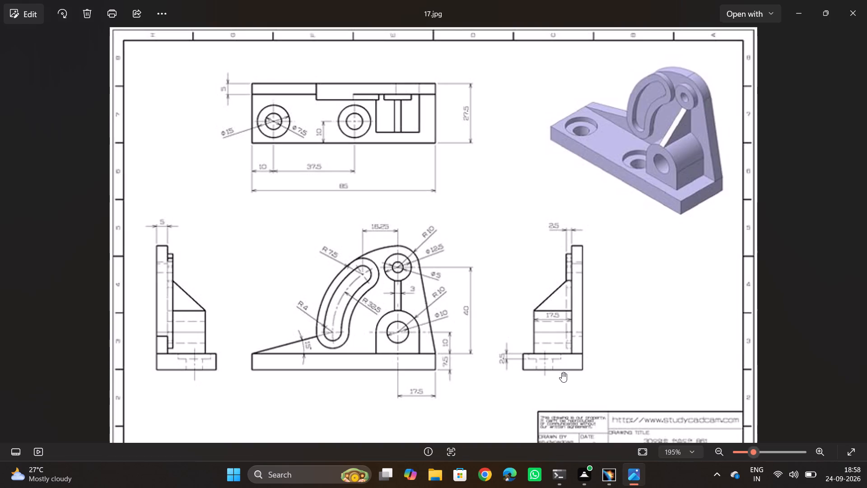
key(alt+Tab)
double_click(666, 262)
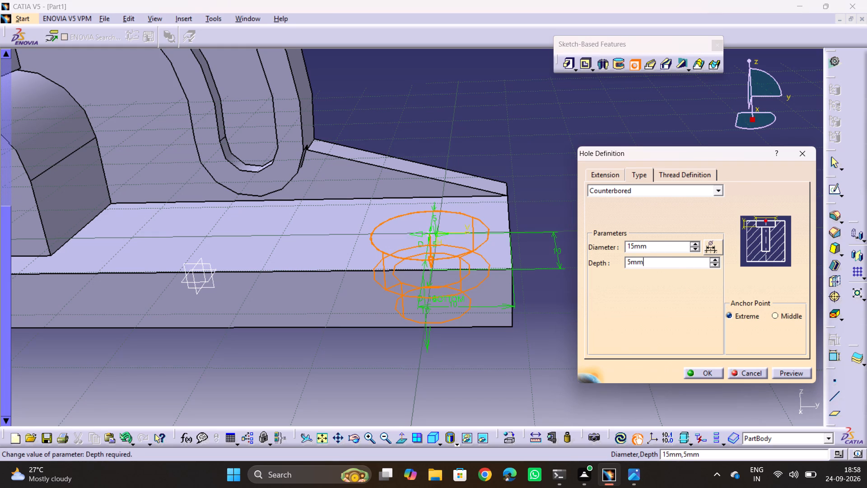
text(2.5)
click(648, 314)
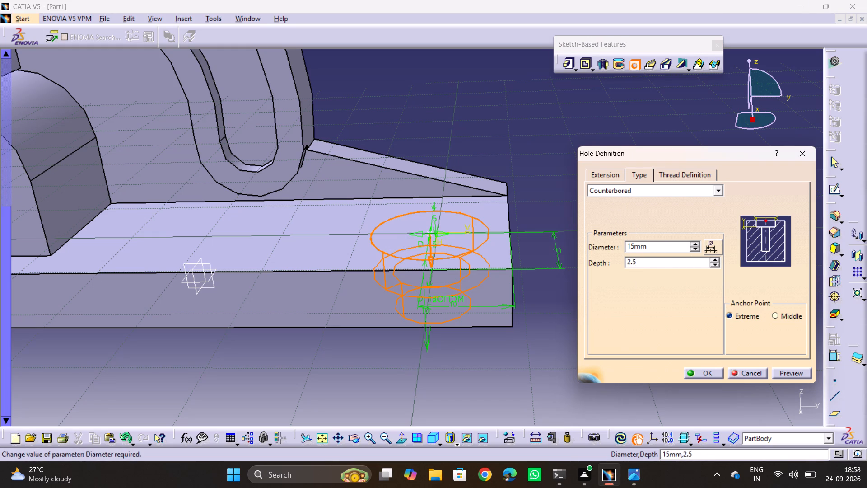
click(650, 244)
Set the hole diameter to 7.5 mm with an Up To Last extension and create the counterbored hole.
key(alt+Tab)
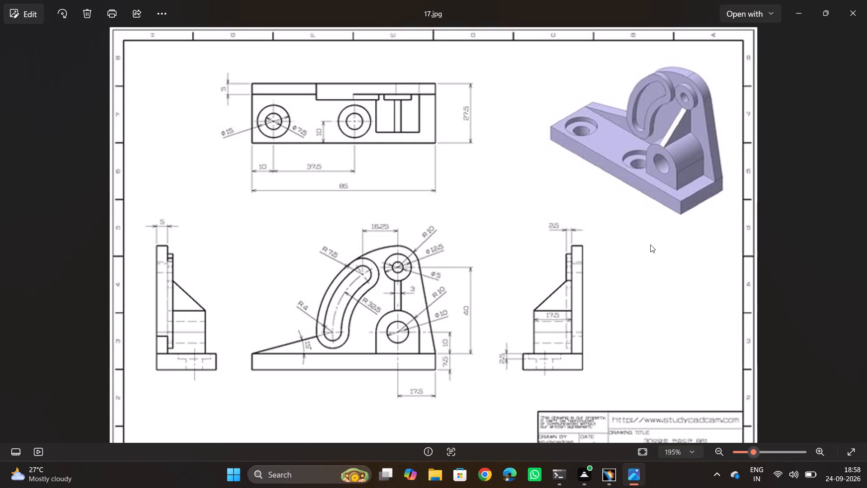
key(alt+Tab)
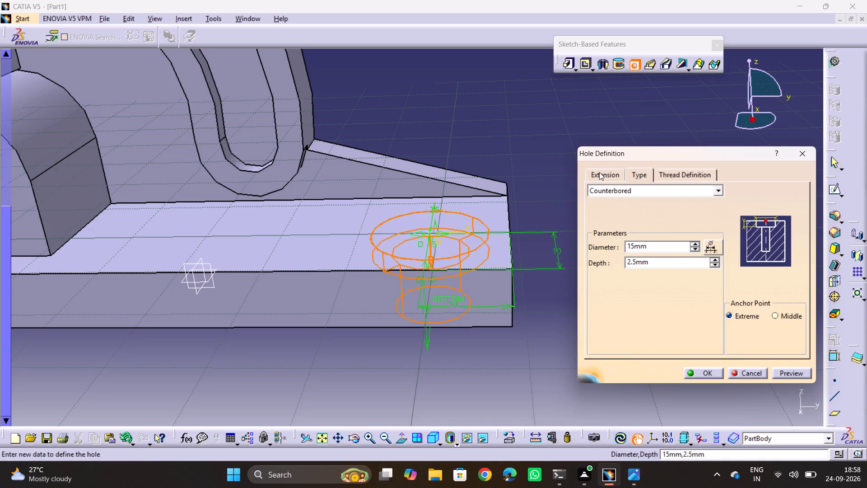
click(598, 171)
double_click(646, 212)
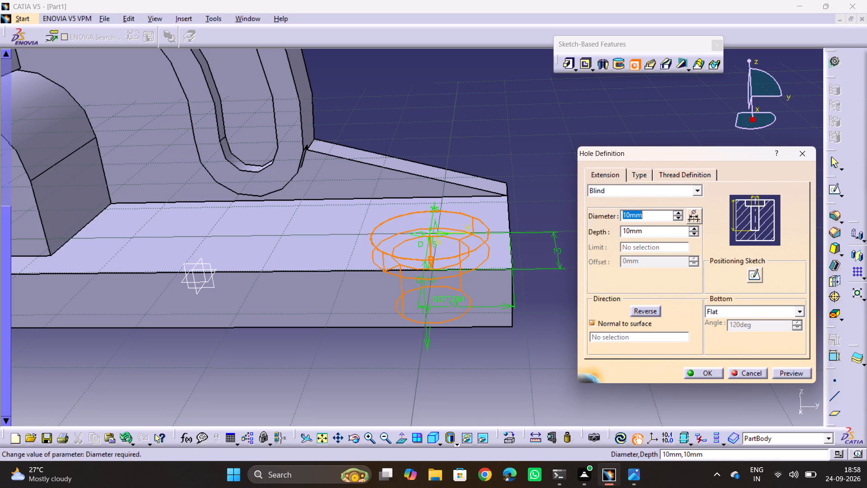
text(7.5)
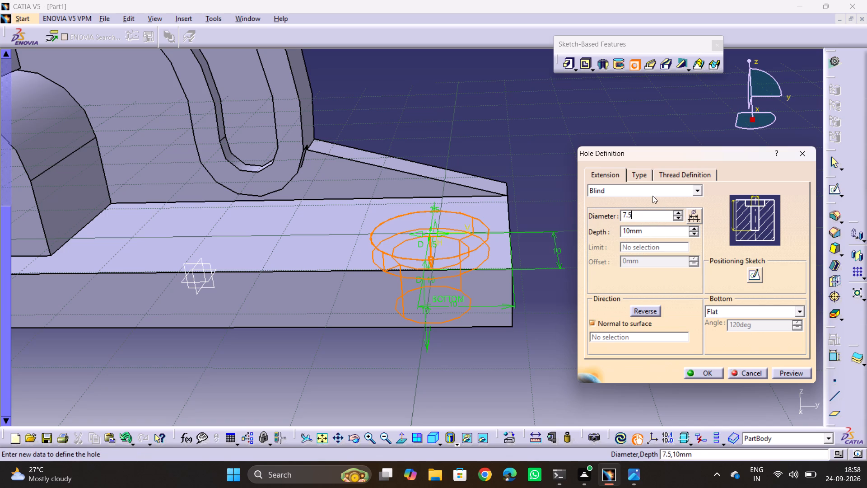
click(653, 196)
click(621, 212)
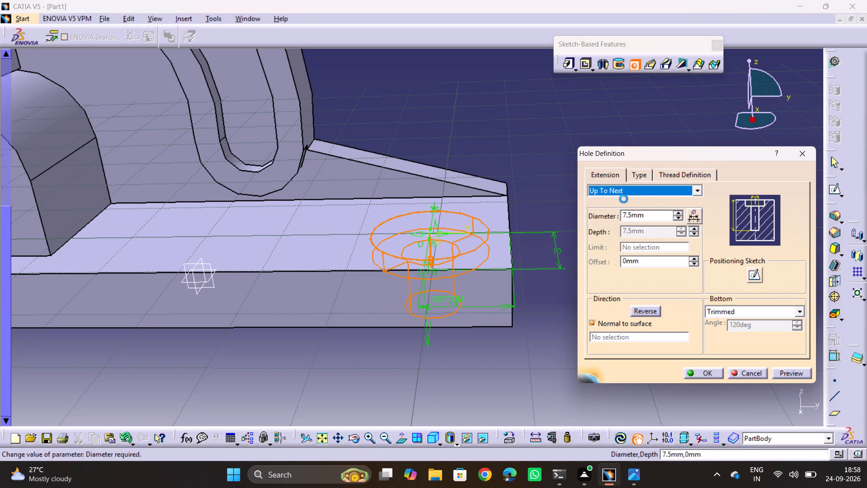
click(626, 192)
click(611, 218)
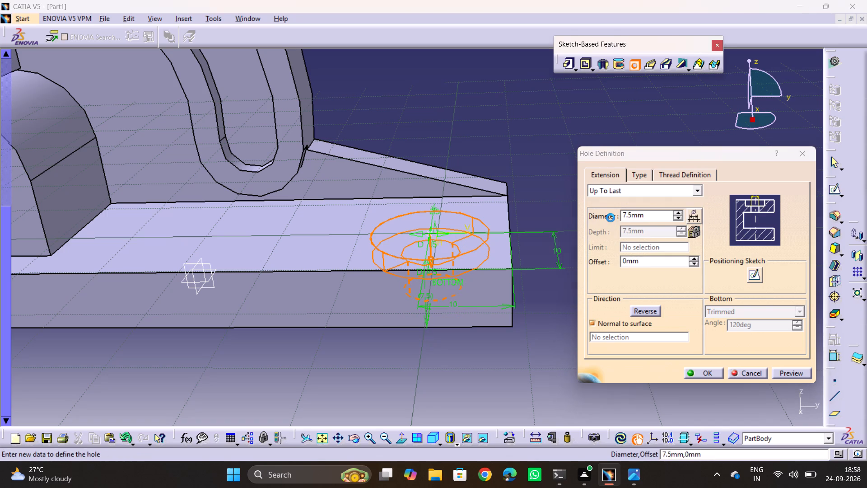
click(791, 376)
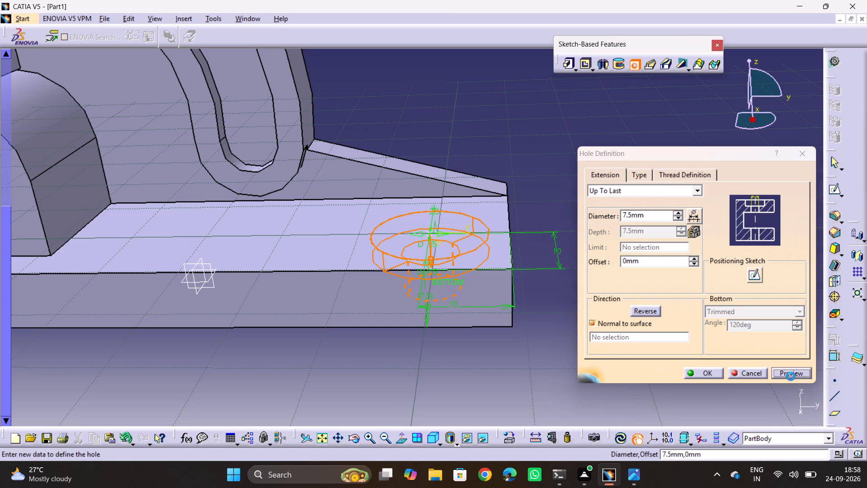
key(alt+Tab)
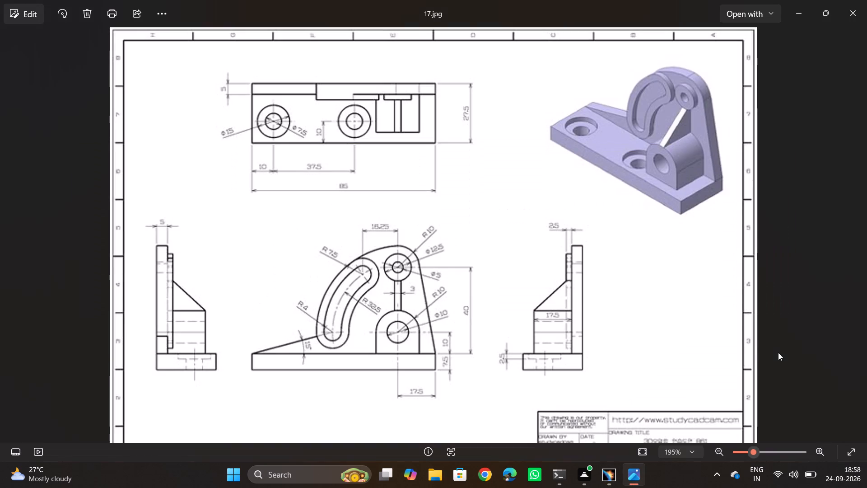
key(alt+Tab)
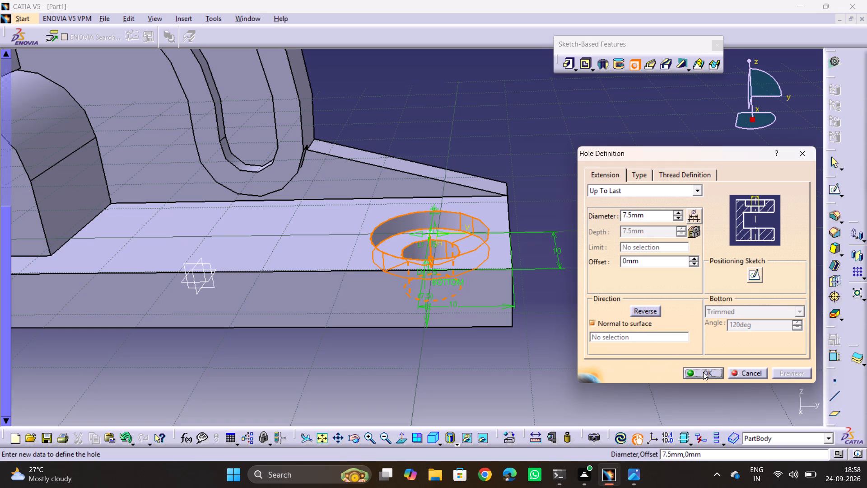
click(703, 372)
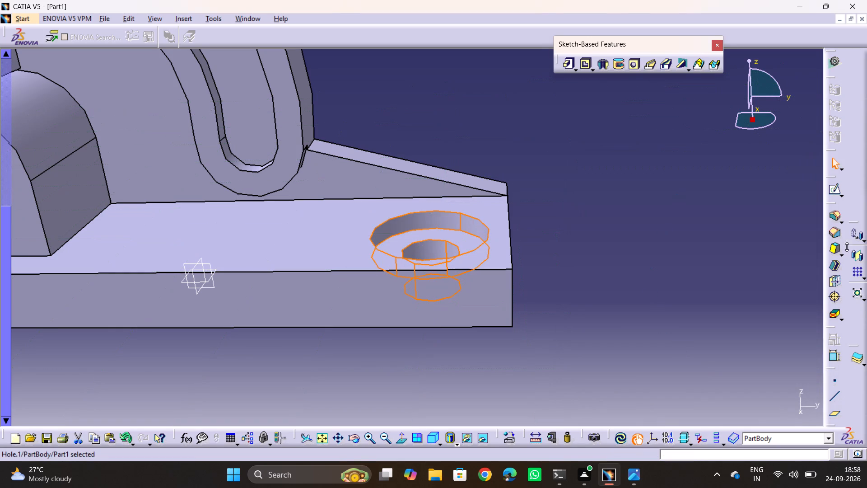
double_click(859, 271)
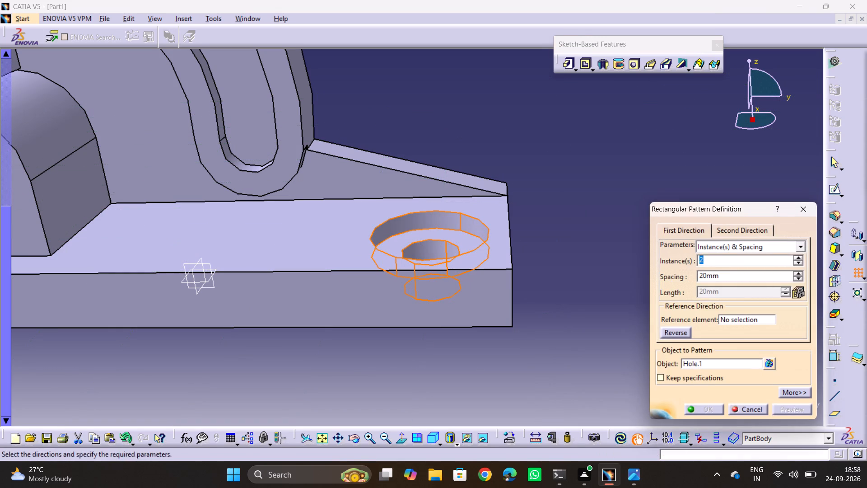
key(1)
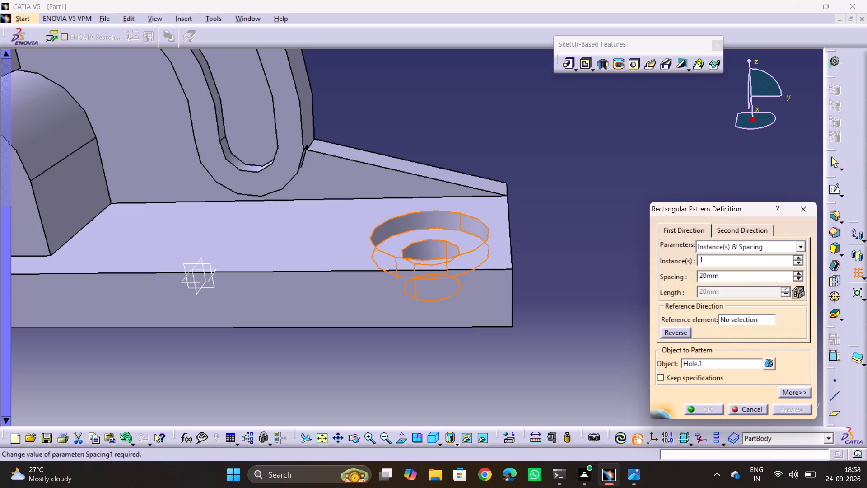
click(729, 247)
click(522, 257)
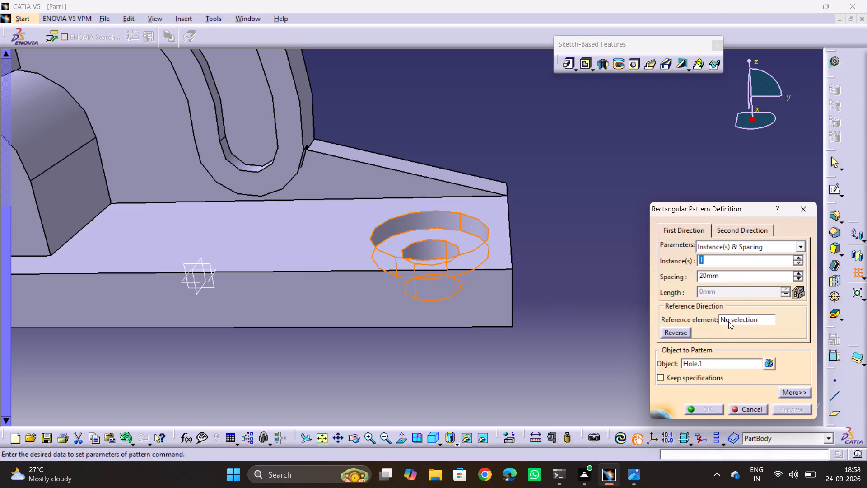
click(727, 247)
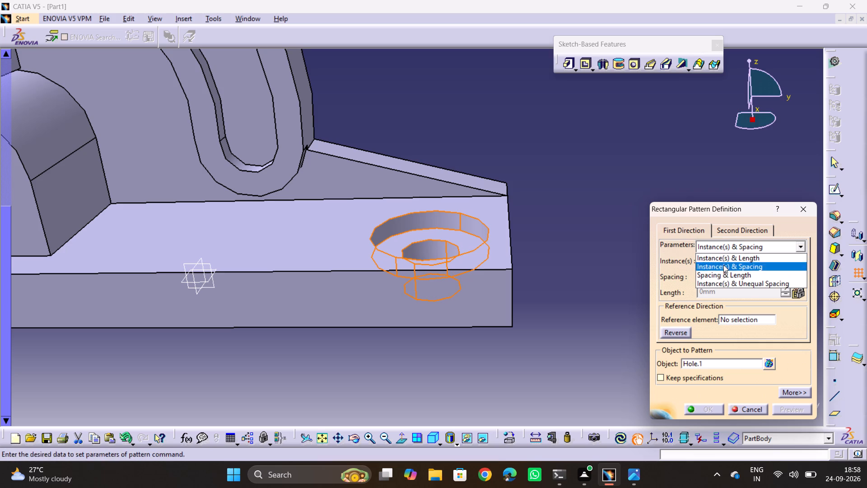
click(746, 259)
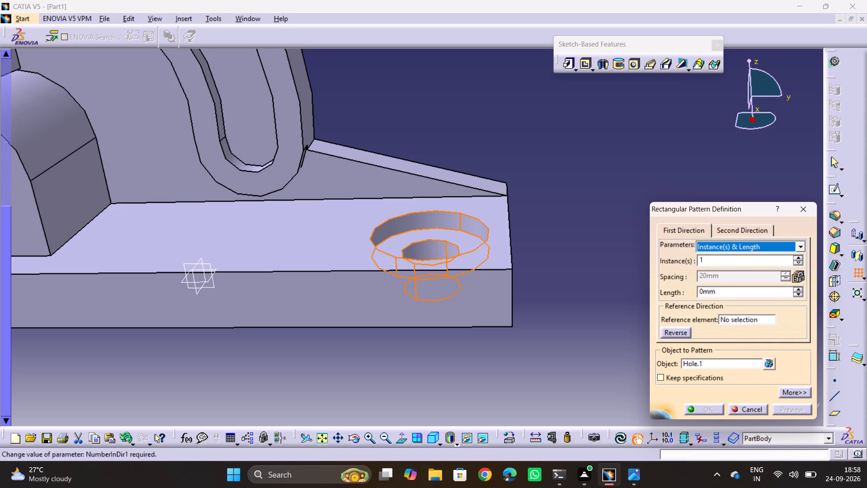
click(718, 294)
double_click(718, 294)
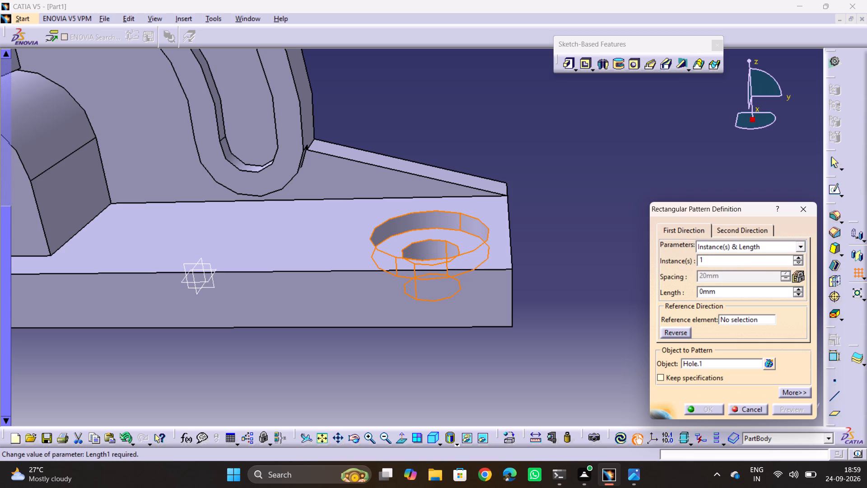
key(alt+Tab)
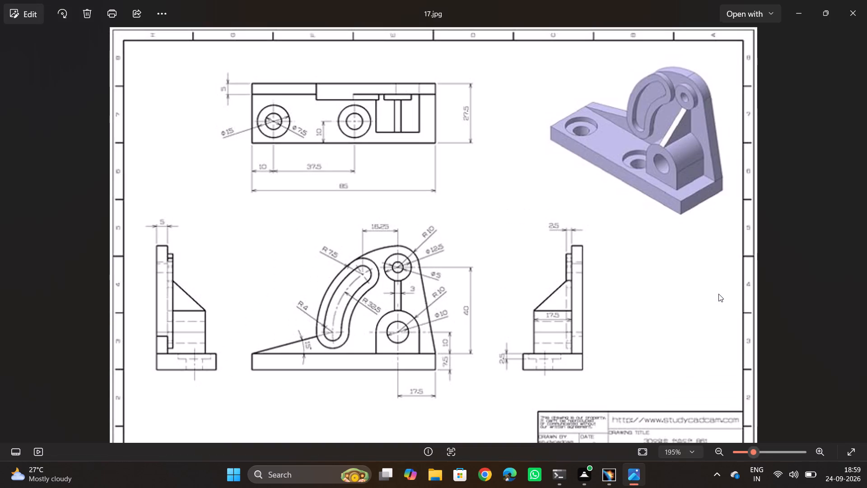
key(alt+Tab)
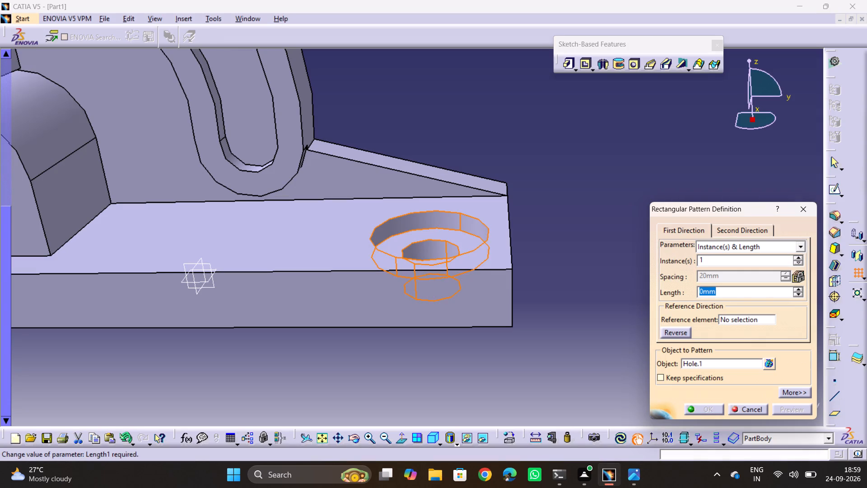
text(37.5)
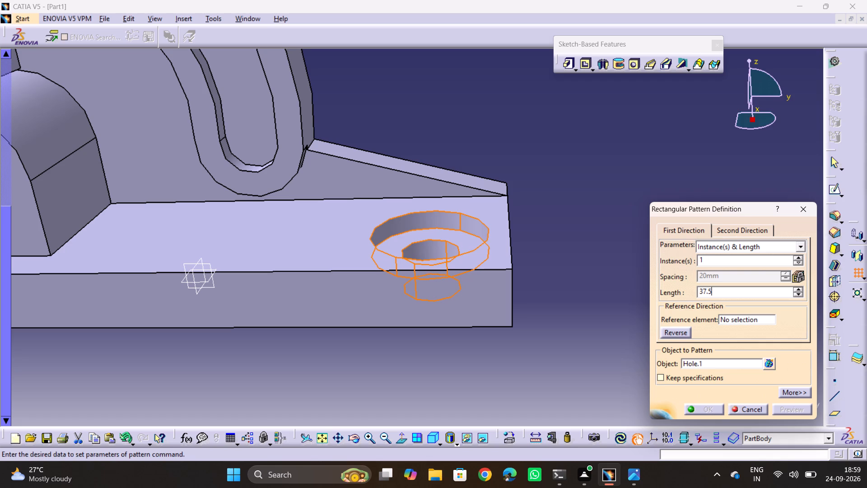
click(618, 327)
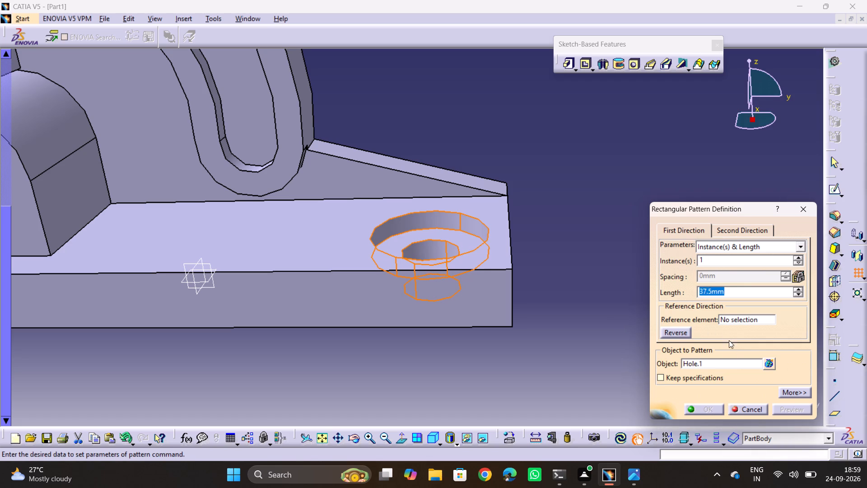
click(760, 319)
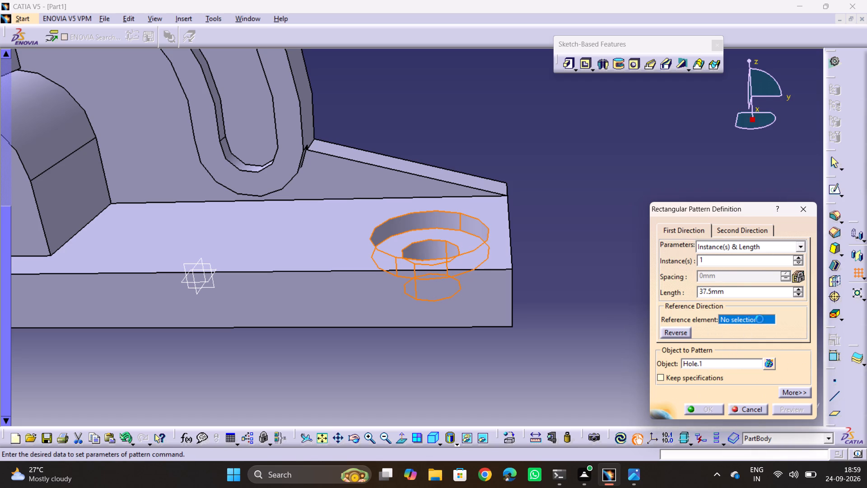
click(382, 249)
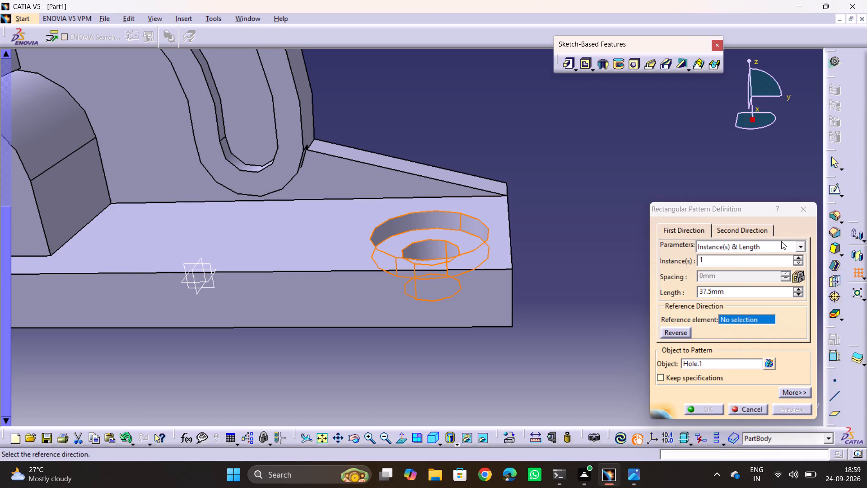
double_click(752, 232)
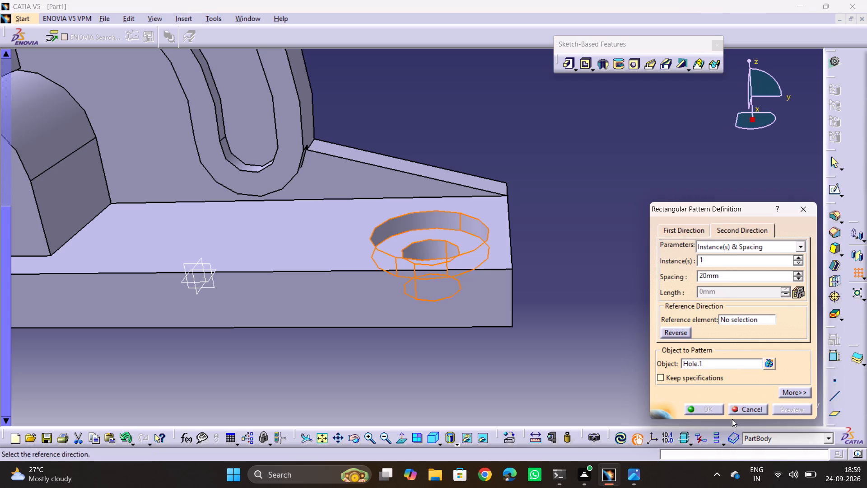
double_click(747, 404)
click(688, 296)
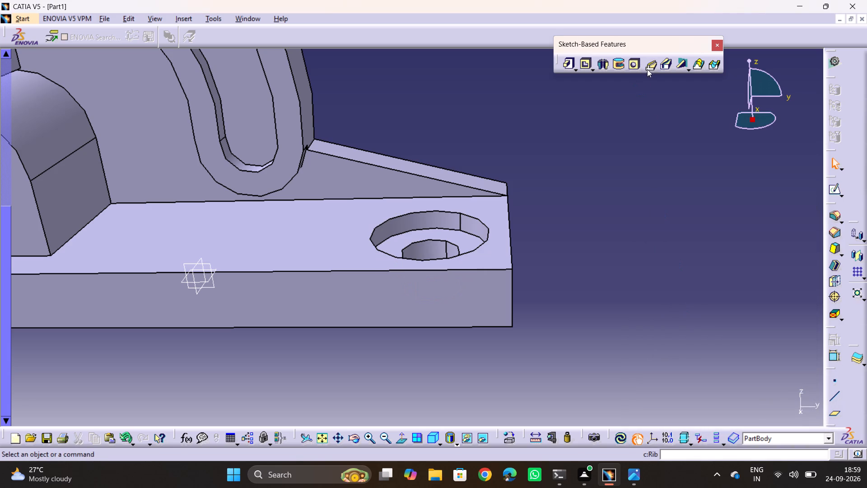
Start a second Hole on the base plate's top face, between the first hole and the boss, and open its positioning sketch.
click(635, 67)
click(272, 236)
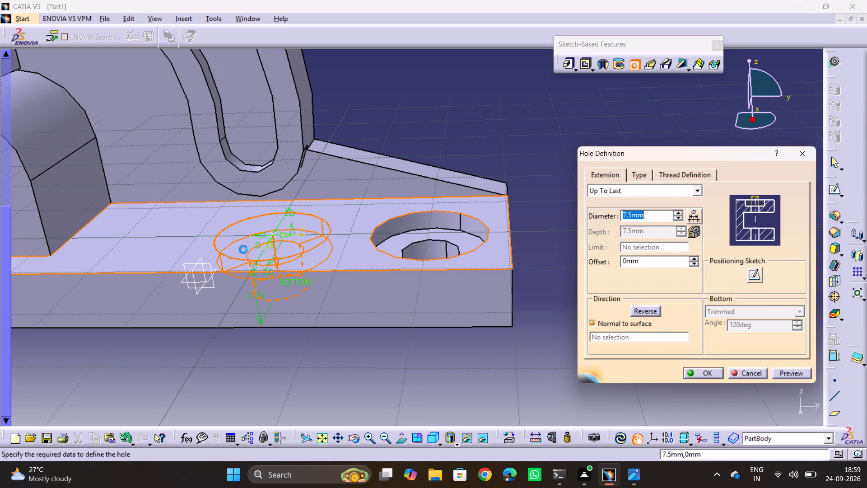
click(756, 274)
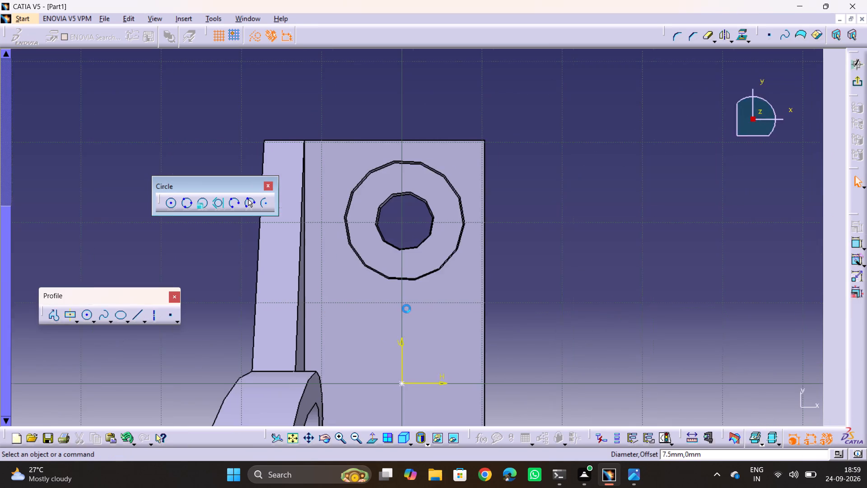
Constrain the second hole's centre point 10 mm from the base plate's long outer edge.
middle_drag(328, 316, 328, 286)
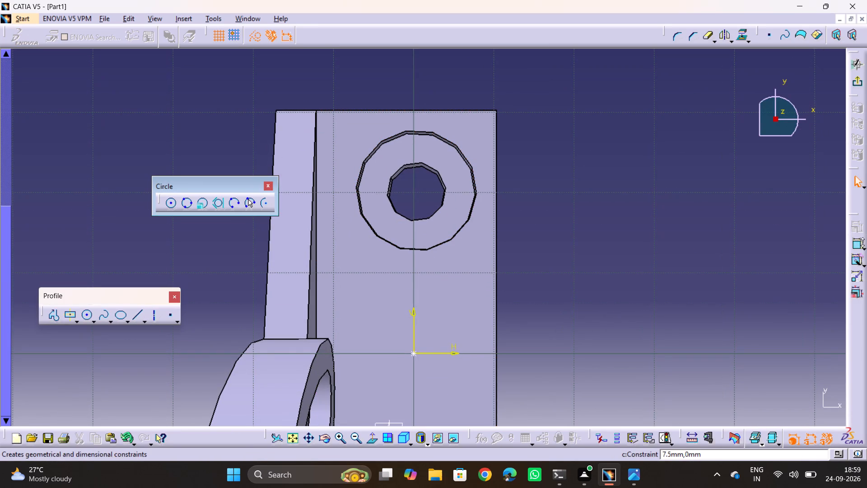
click(857, 245)
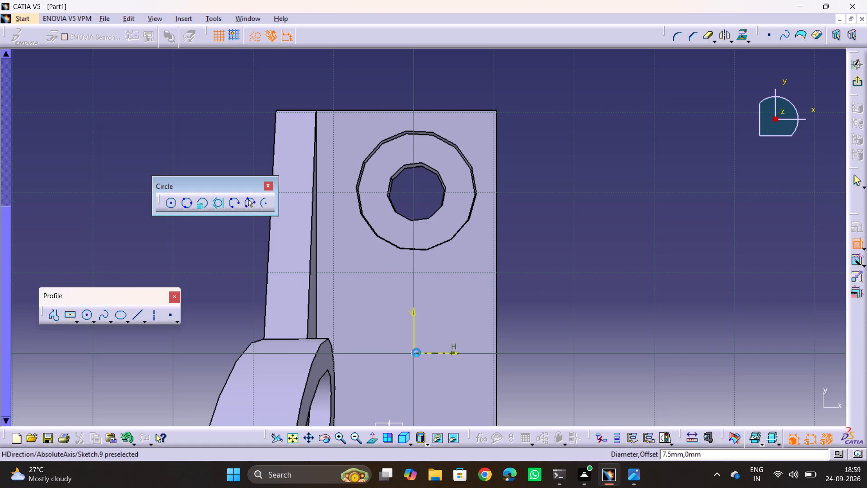
click(415, 353)
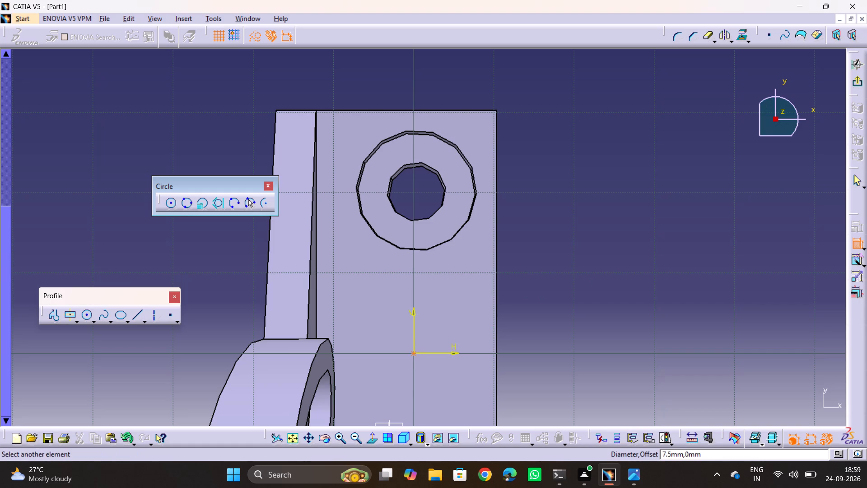
click(494, 343)
click(445, 282)
double_click(445, 282)
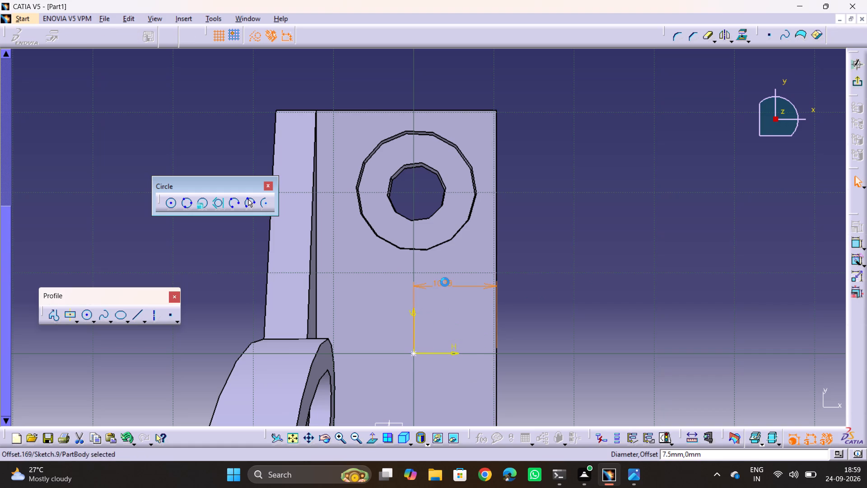
text(10)
key(Return)
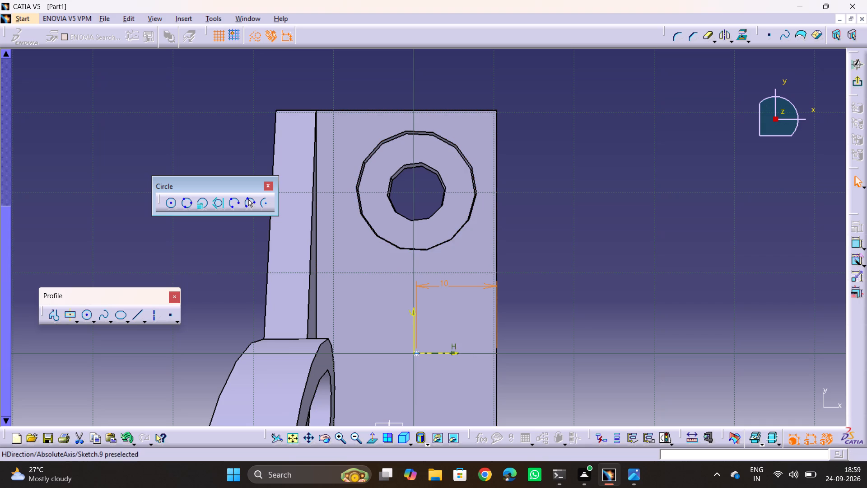
Constrain the second hole's centre point 47.5 mm from the base plate's short edge beside the first hole, checking against the reference drawing.
click(856, 245)
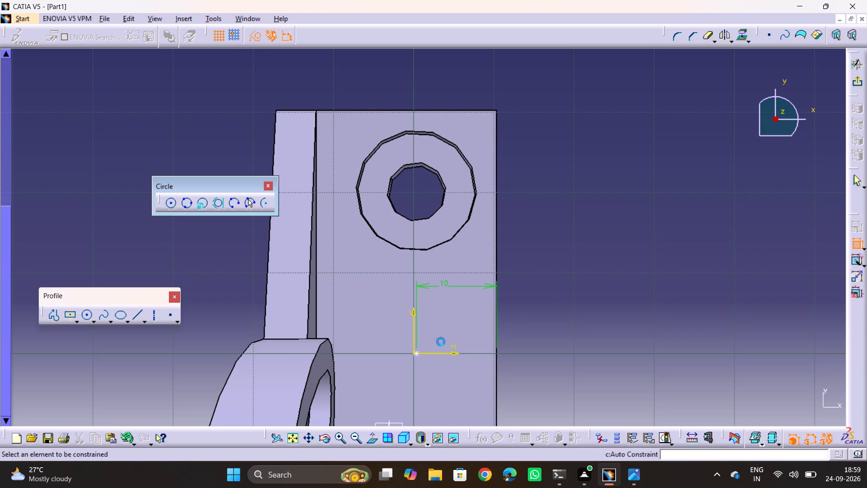
click(418, 352)
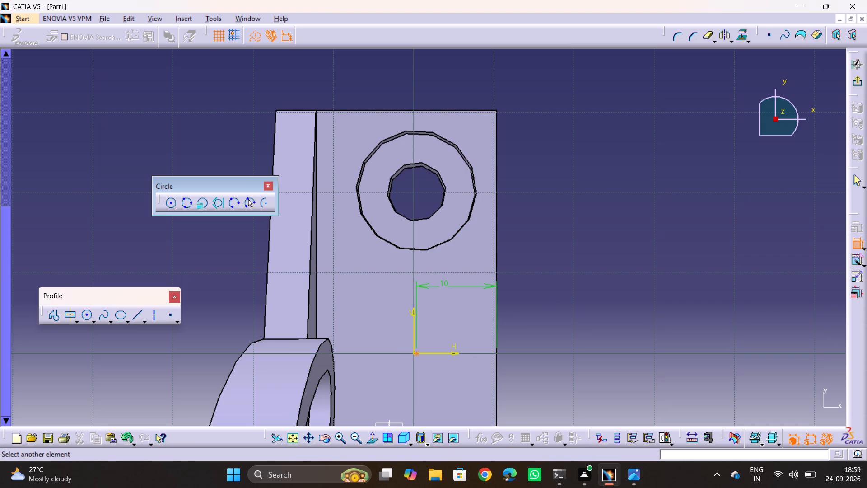
click(479, 110)
click(609, 270)
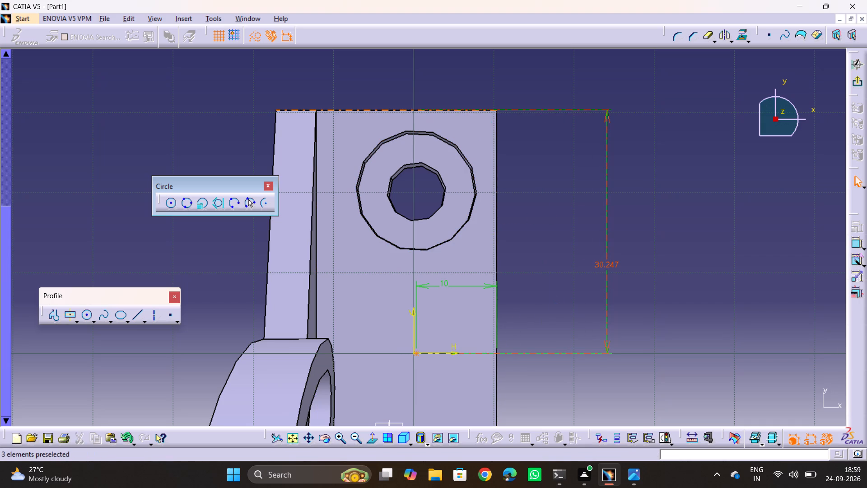
double_click(606, 261)
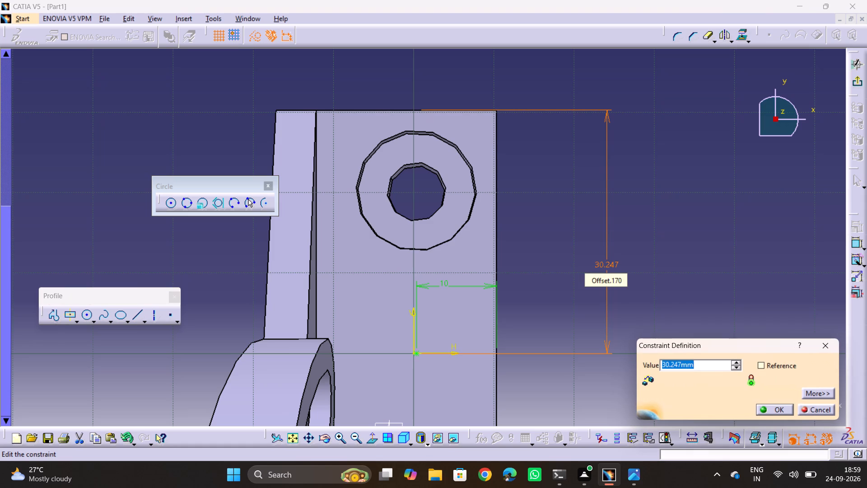
text(47.5)
key(Return)
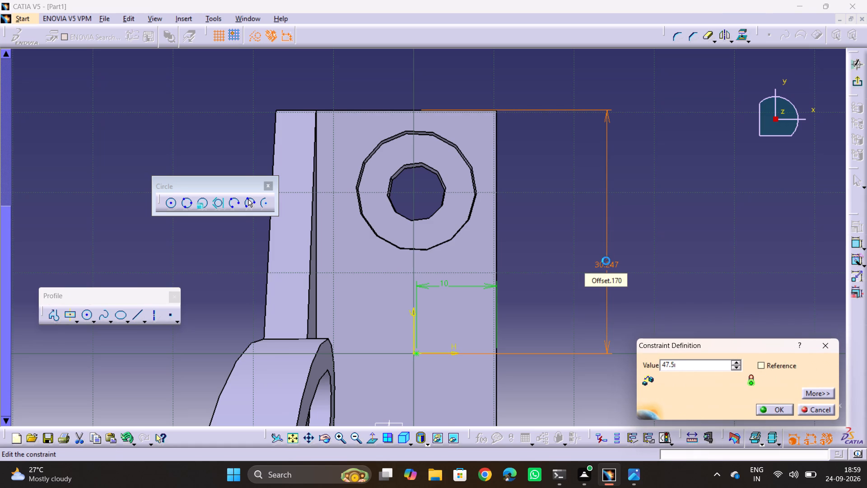
click(658, 270)
middle_drag(515, 360, 511, 354)
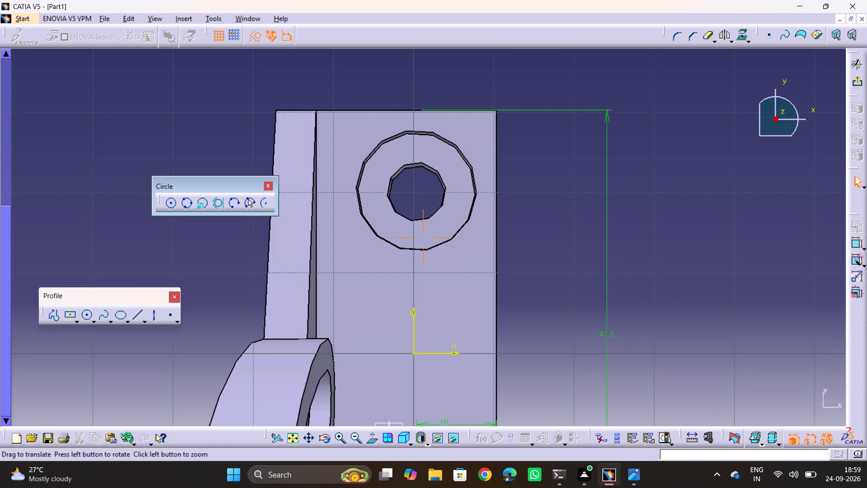
middle_drag(511, 354, 517, 140)
middle_drag(513, 170, 513, 164)
key(alt+Tab)
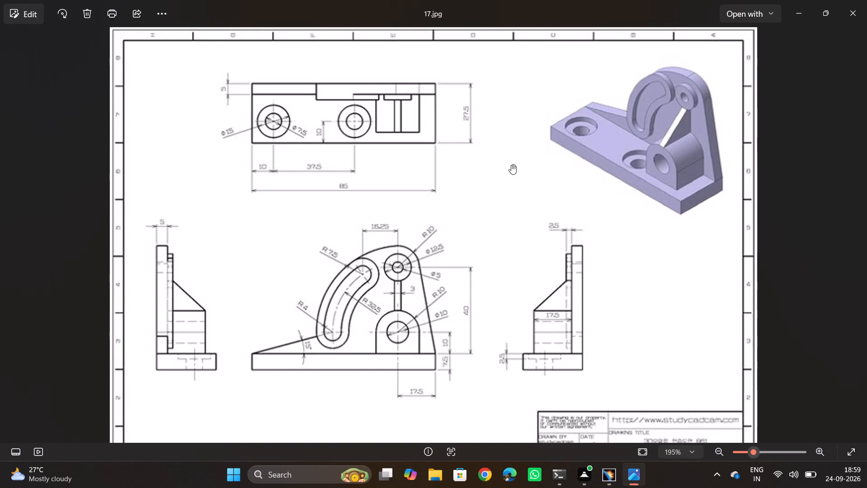
key(alt+Tab)
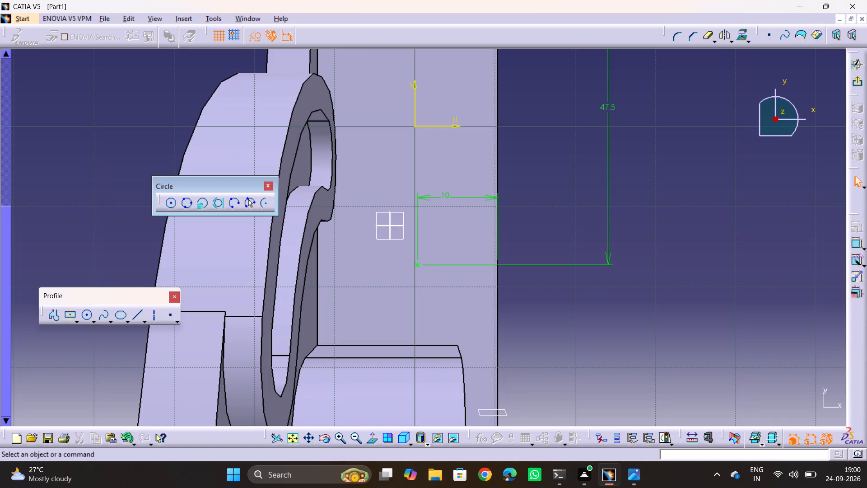
key(alt+Tab)
key(alt+Tab)
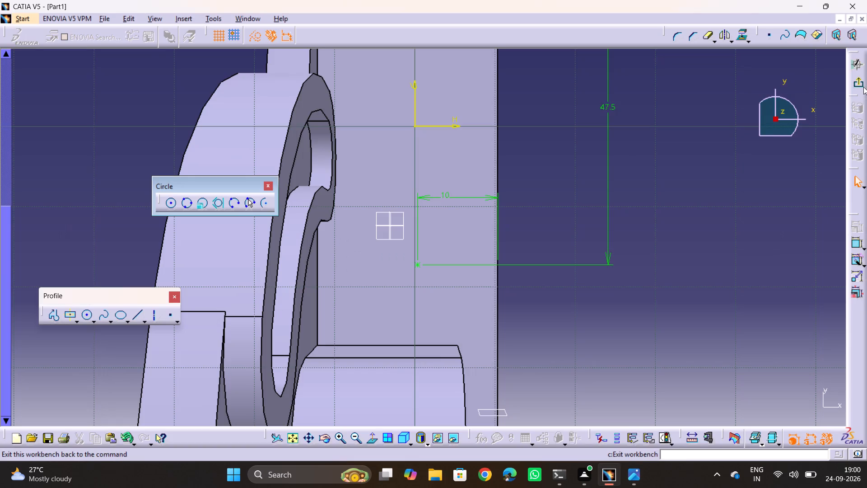
Finish the positioning sketch and create the second counterbored hole with a 7.5 mm diameter and Up To Last extension.
click(863, 87)
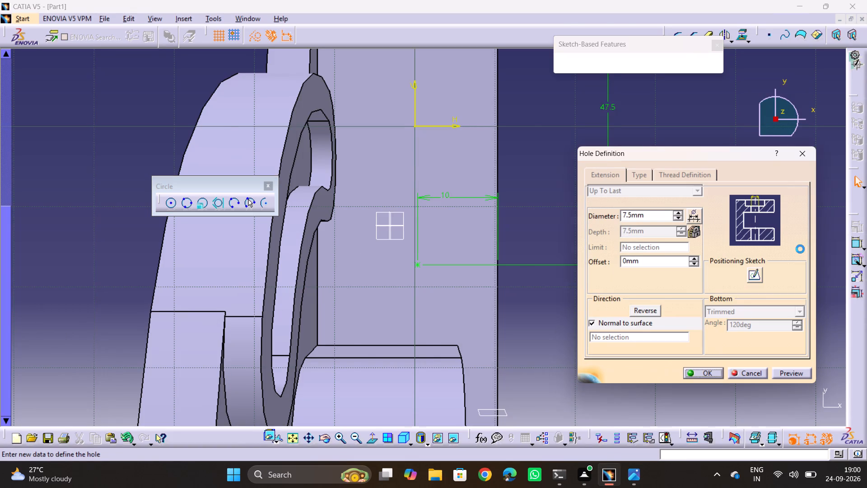
click(701, 377)
click(553, 390)
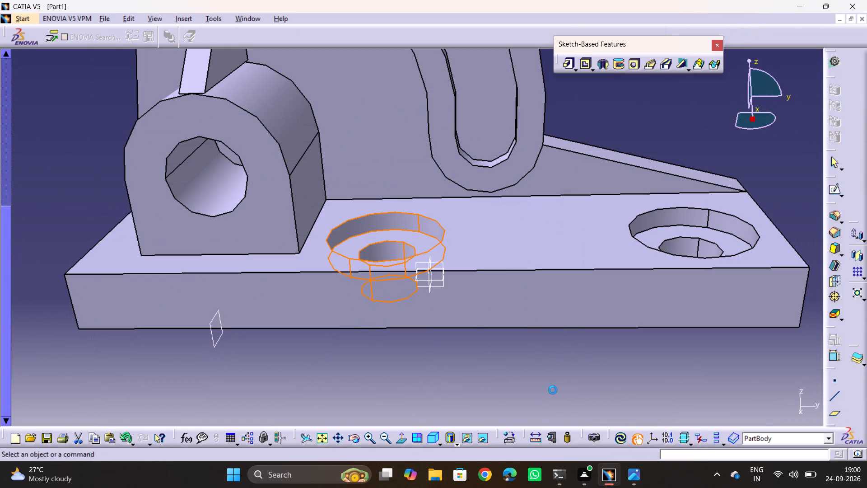
ctrl+middle_drag(475, 336, 475, 364)
middle_drag(437, 184, 441, 316)
middle_drag(431, 290, 452, 199)
drag(431, 290, 451, 215)
ctrl+middle_drag(555, 173, 576, 220)
Save the part as C17 in the JI folder as a CATPart.
key(ctrl+s)
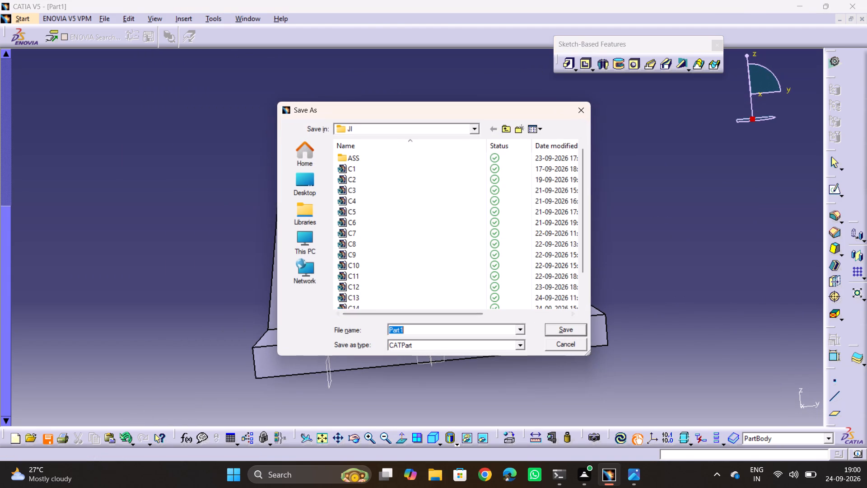
key(c)
scroll(375, 271, down, 4)
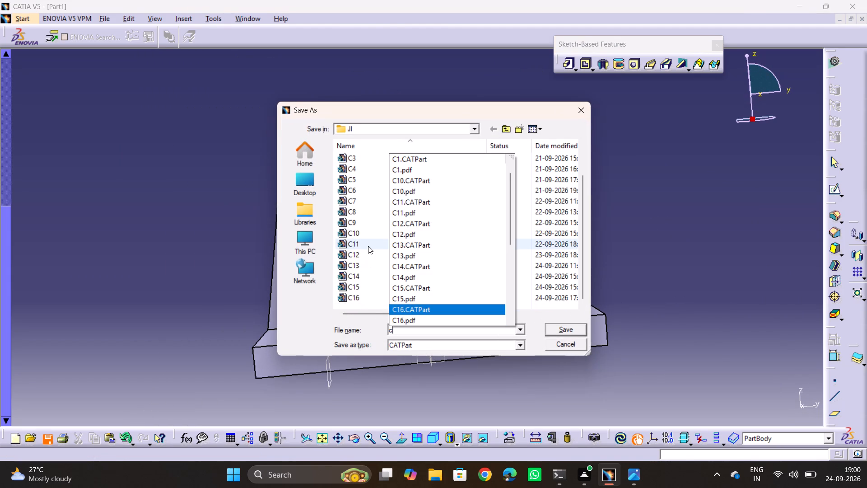
text(17)
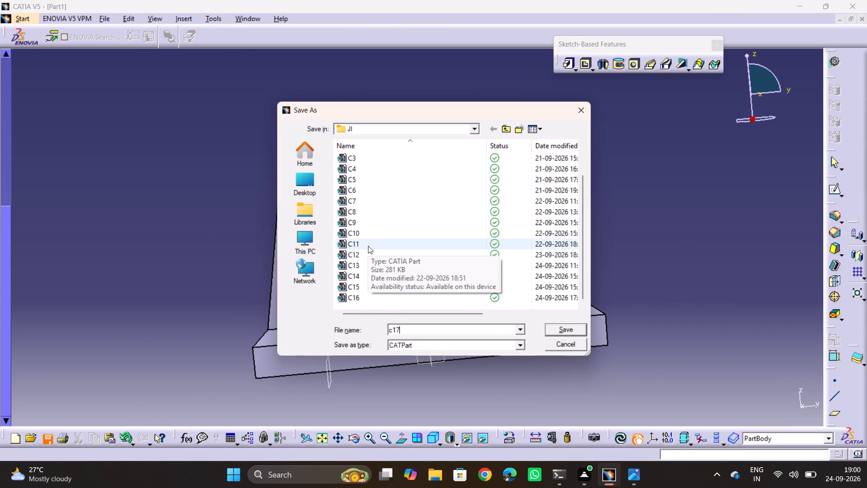
key(BackSpace)
key(BackSpace)
key(BackSpace)
key(BackSpace)
key(BackSpace)
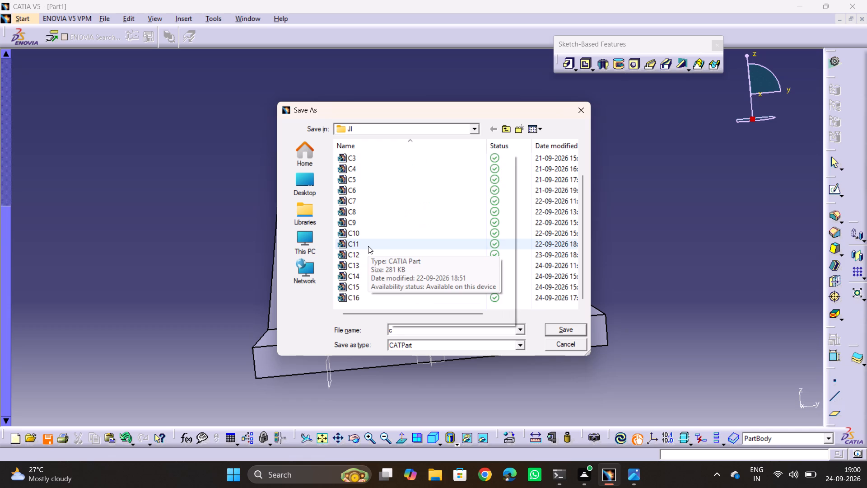
text(C17)
key(Return)
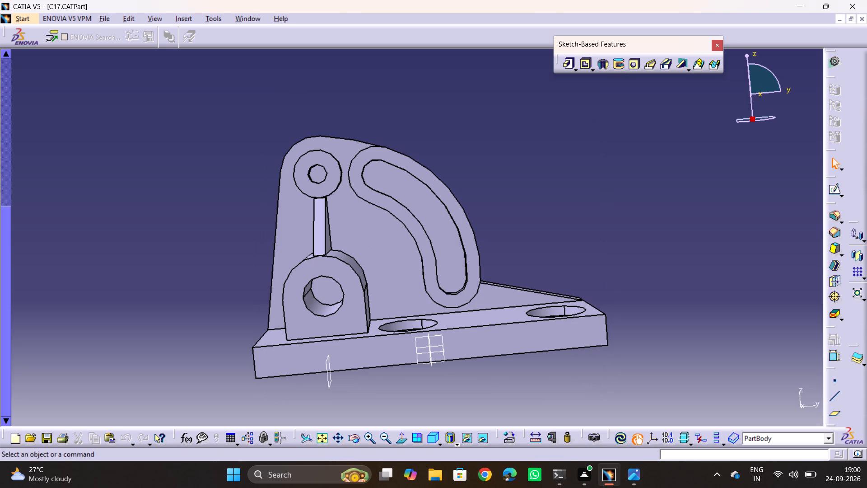
Create a new ISO A3 drawing of the part at 1:1 scale with an automatic front, top and left view layout.
click(24, 17)
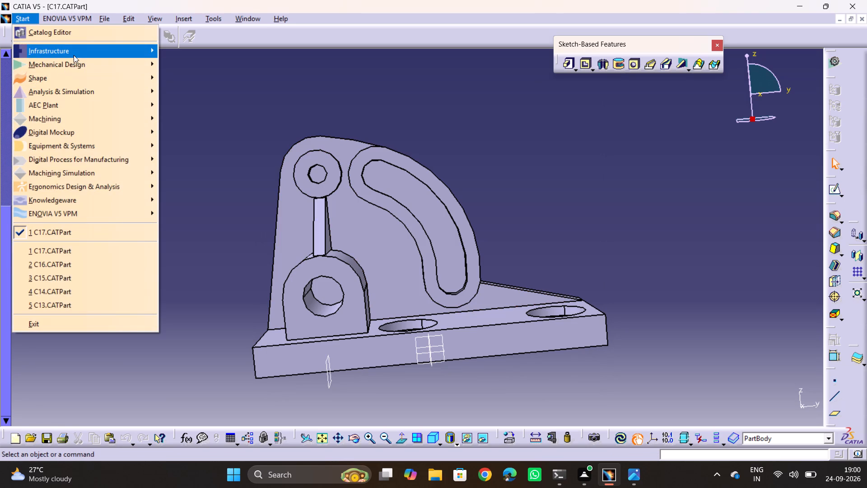
click(74, 61)
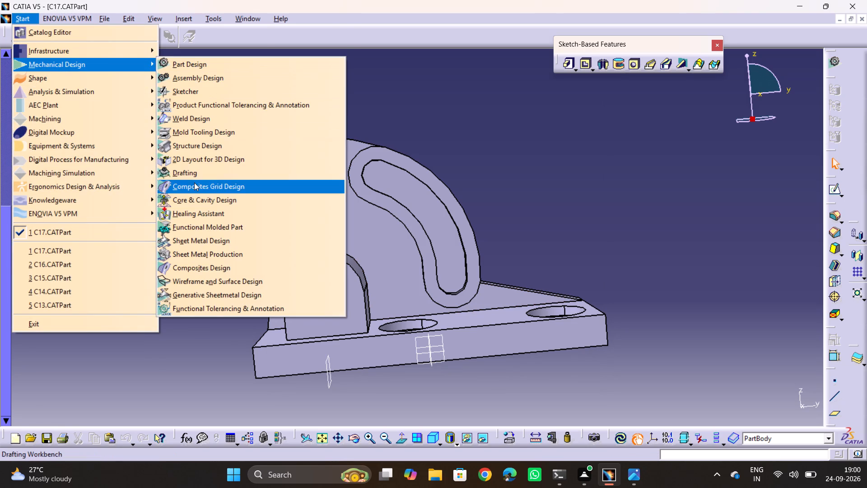
click(196, 175)
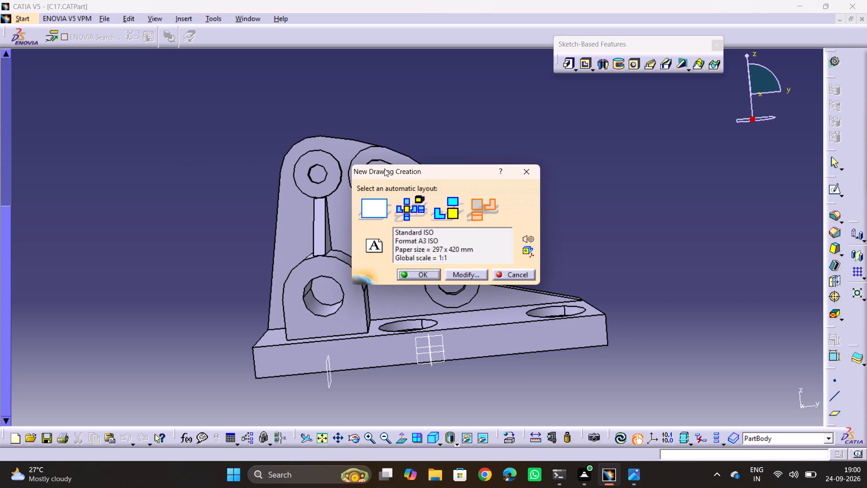
click(426, 277)
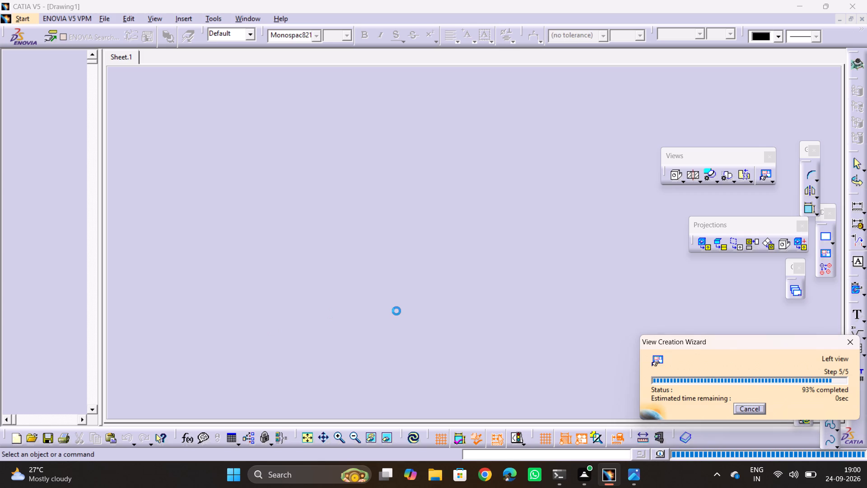
Move the front view together with its projected views to the upper-left area of the drawing sheet.
middle_drag(411, 259, 411, 268)
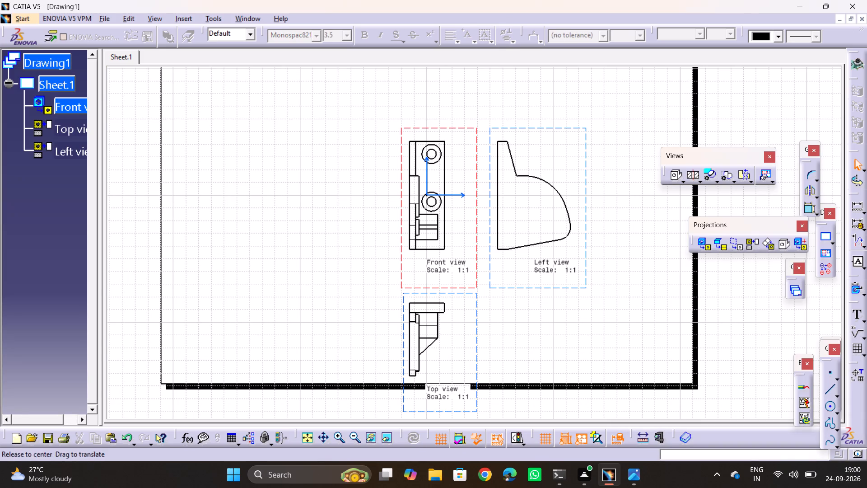
middle_drag(411, 268, 412, 293)
middle_drag(410, 281, 349, 224)
drag(416, 265, 415, 262)
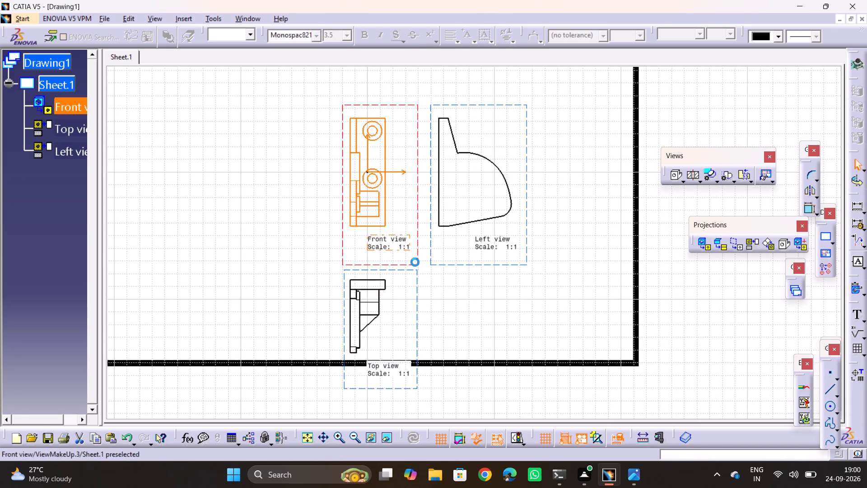
drag(415, 262, 210, 173)
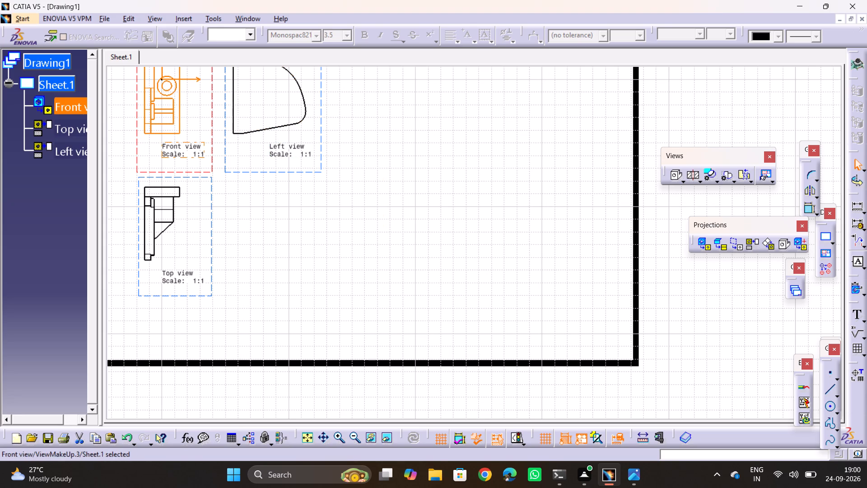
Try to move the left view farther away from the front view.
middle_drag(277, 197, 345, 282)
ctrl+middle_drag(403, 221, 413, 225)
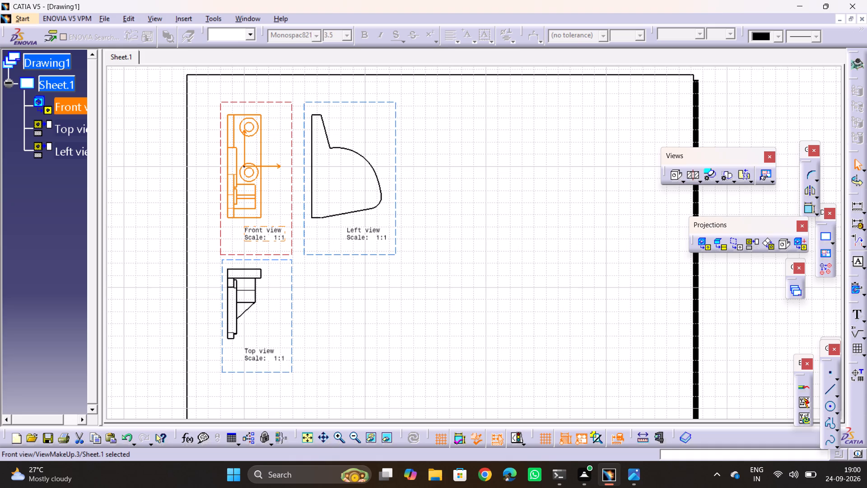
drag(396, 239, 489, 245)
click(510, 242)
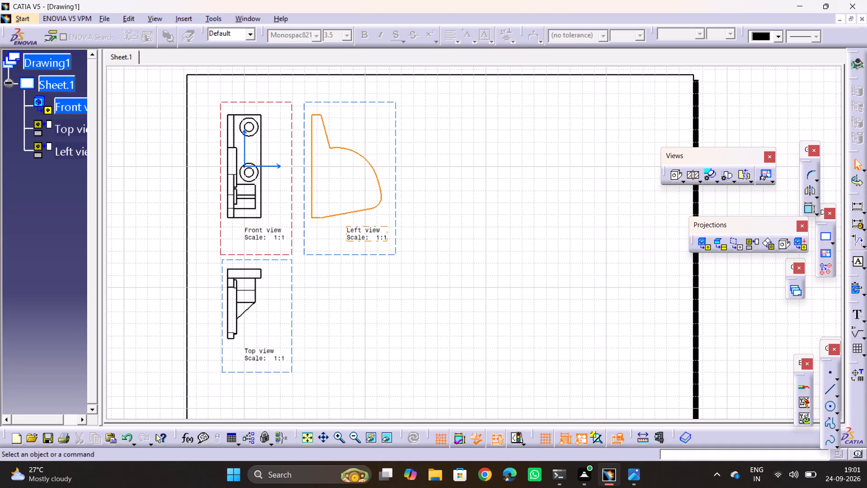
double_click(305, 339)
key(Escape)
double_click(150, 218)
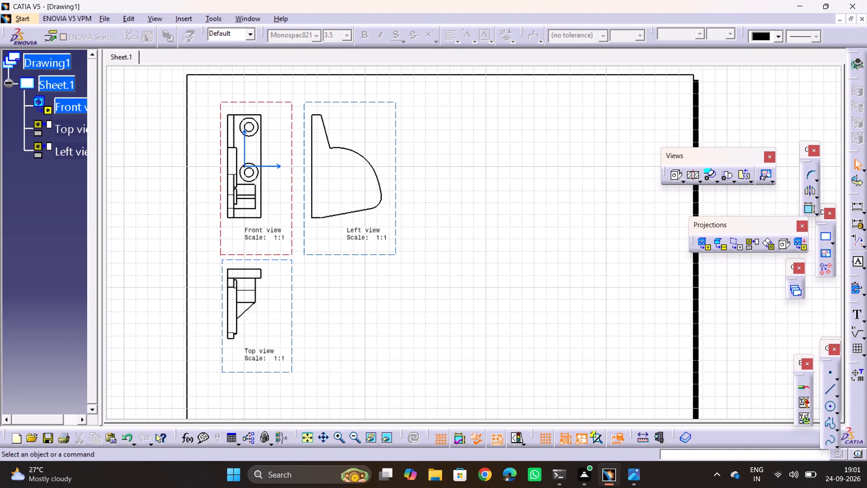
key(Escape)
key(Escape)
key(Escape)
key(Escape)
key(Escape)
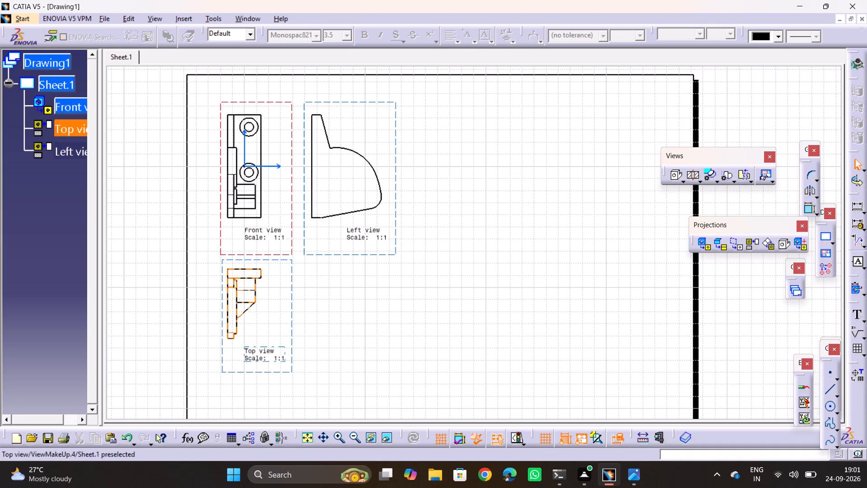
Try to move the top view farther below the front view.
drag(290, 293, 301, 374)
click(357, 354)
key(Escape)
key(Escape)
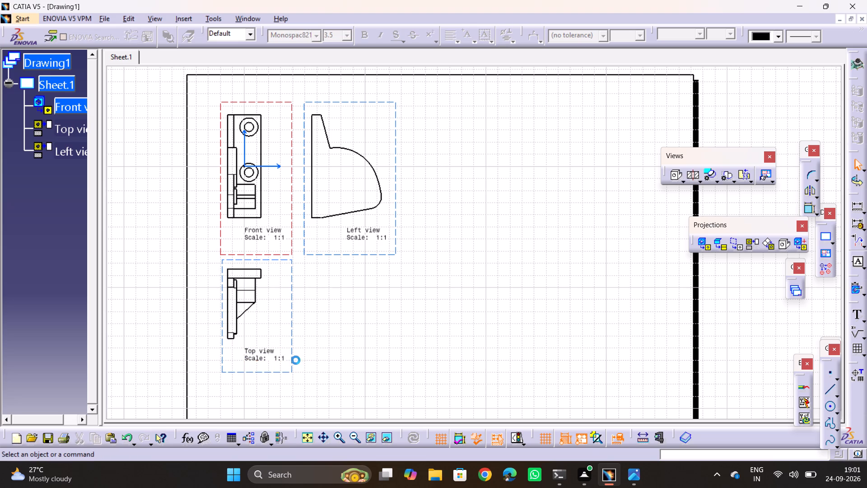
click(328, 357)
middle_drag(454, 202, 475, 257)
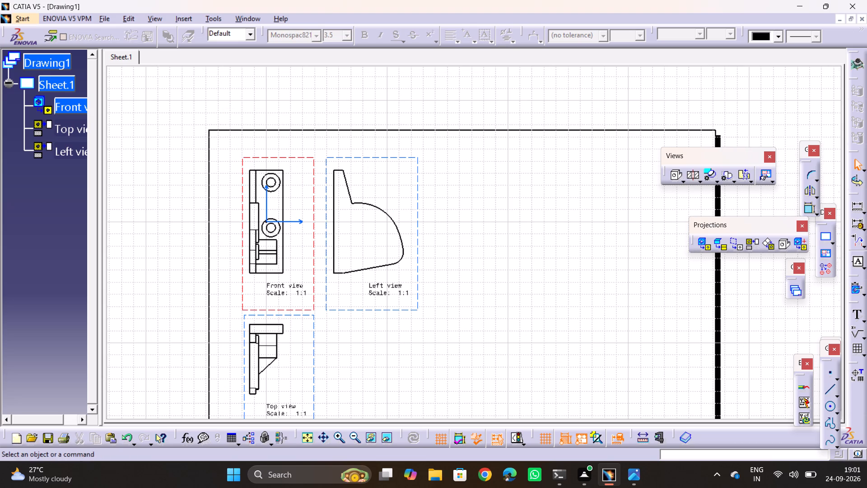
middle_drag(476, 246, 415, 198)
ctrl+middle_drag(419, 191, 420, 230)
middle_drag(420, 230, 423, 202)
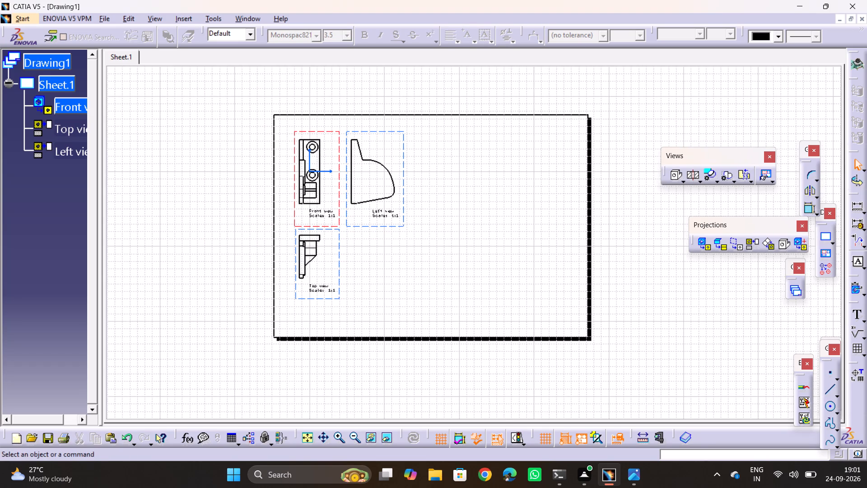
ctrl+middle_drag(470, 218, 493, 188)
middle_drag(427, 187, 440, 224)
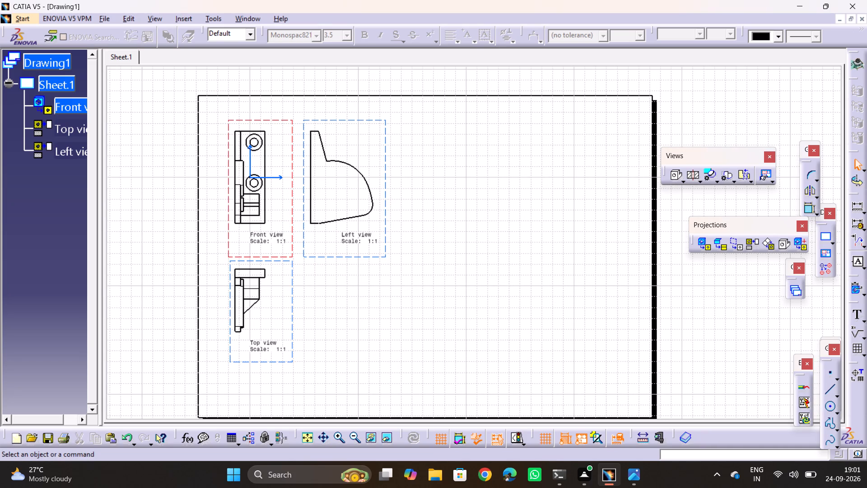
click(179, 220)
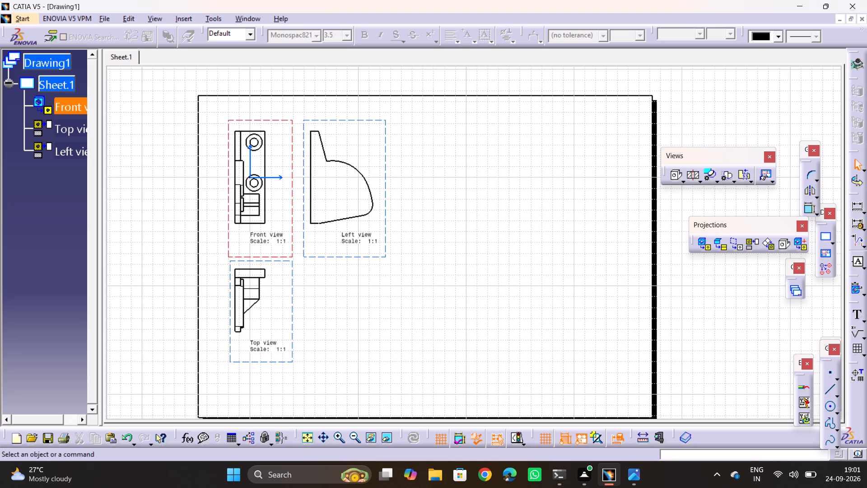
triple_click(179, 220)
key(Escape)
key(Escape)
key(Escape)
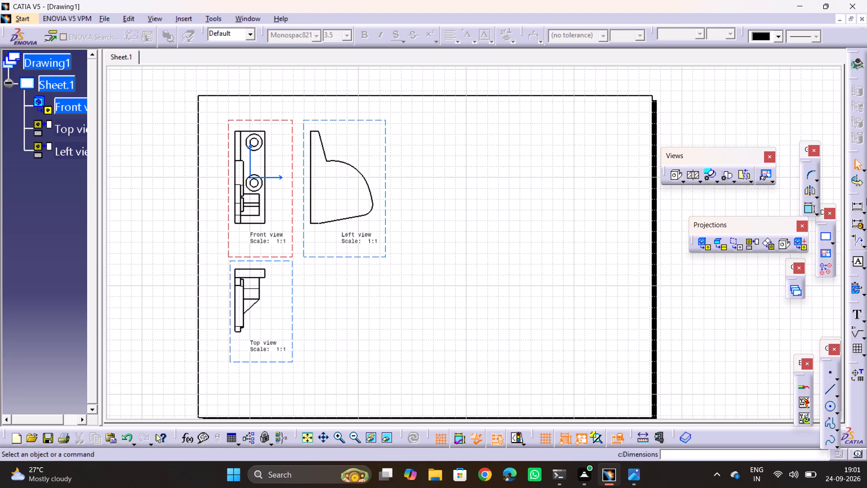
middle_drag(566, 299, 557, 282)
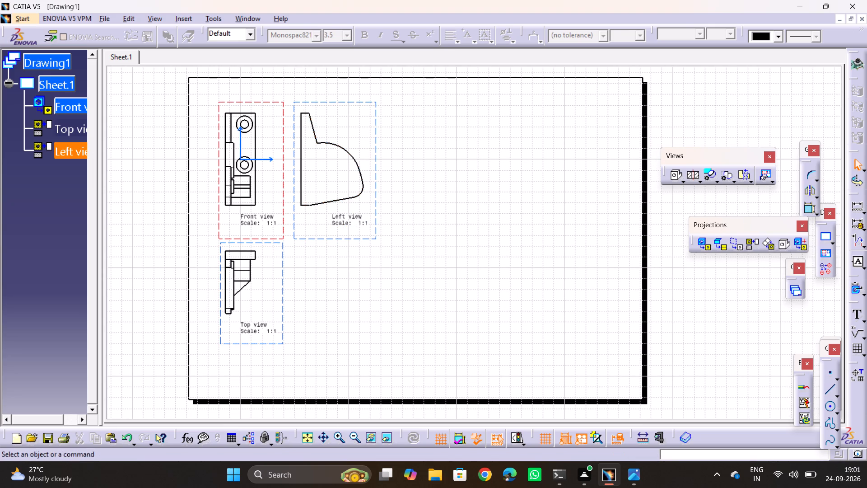
Move the top view farther down, leaving a wider gap below the front view.
click(279, 246)
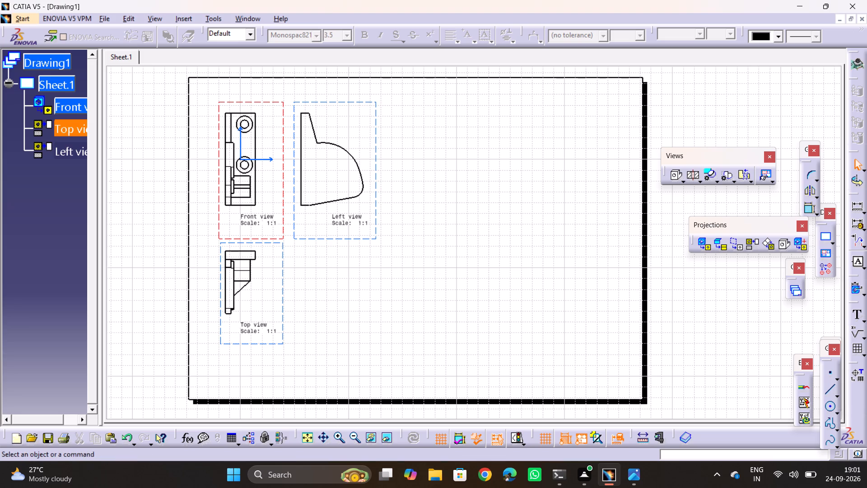
drag(284, 246, 291, 272)
click(524, 240)
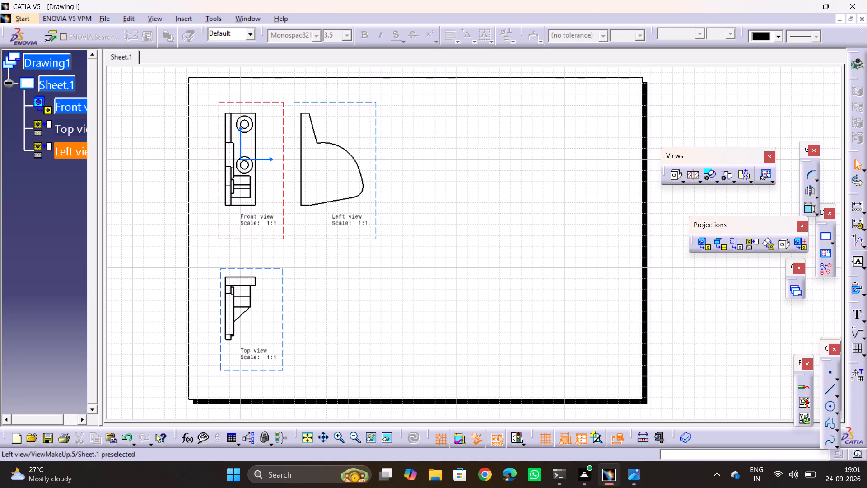
Activate the left view and move it horizontally farther away from the front view.
double_click(374, 239)
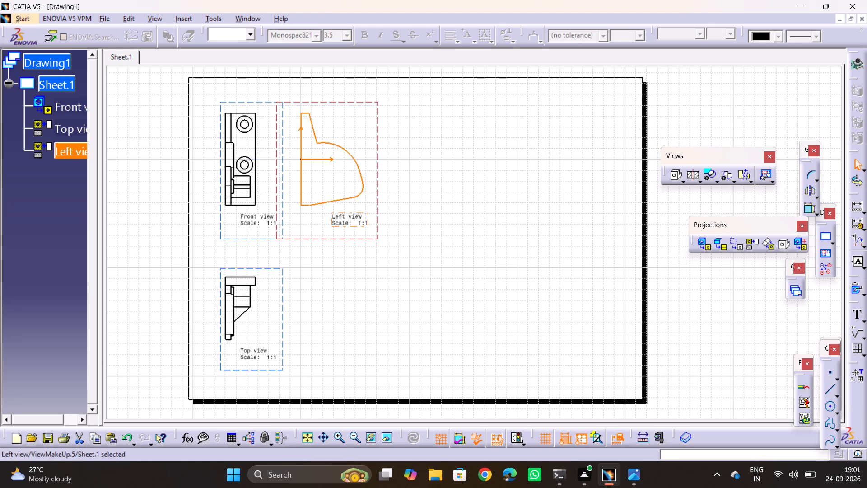
drag(378, 238, 460, 253)
click(524, 263)
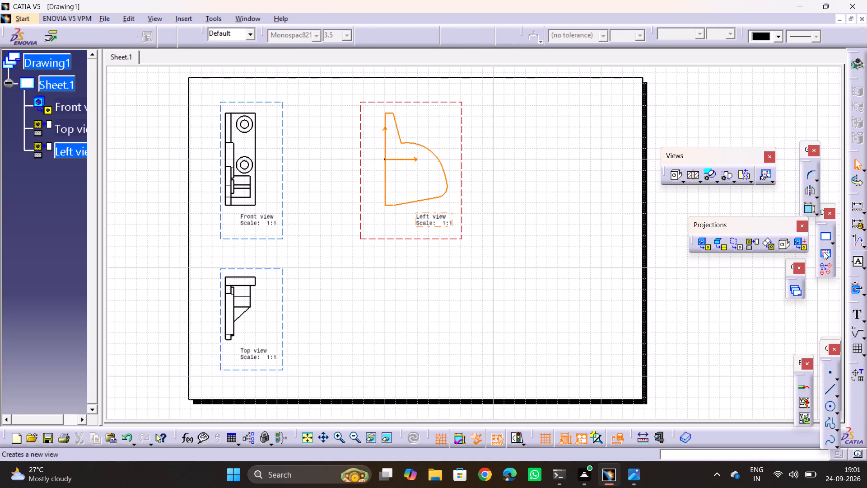
Create an isometric view of the C17 part, oriented from its 3D model, and place it beside the left view.
click(780, 244)
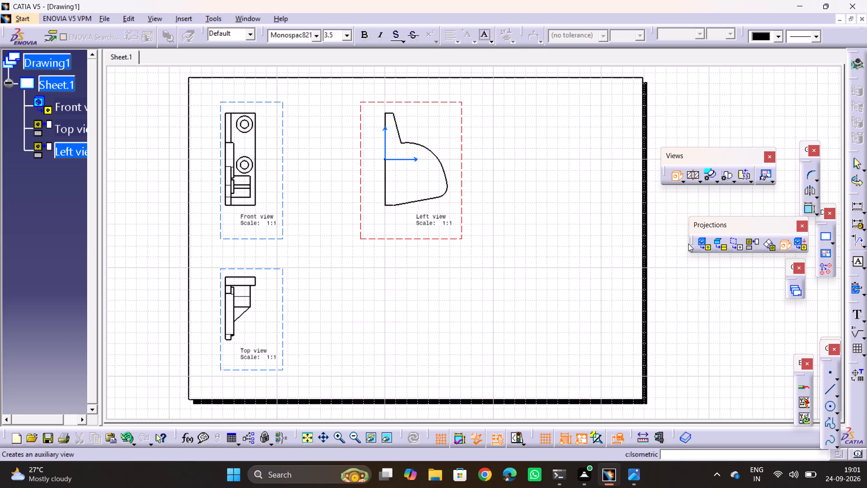
click(259, 17)
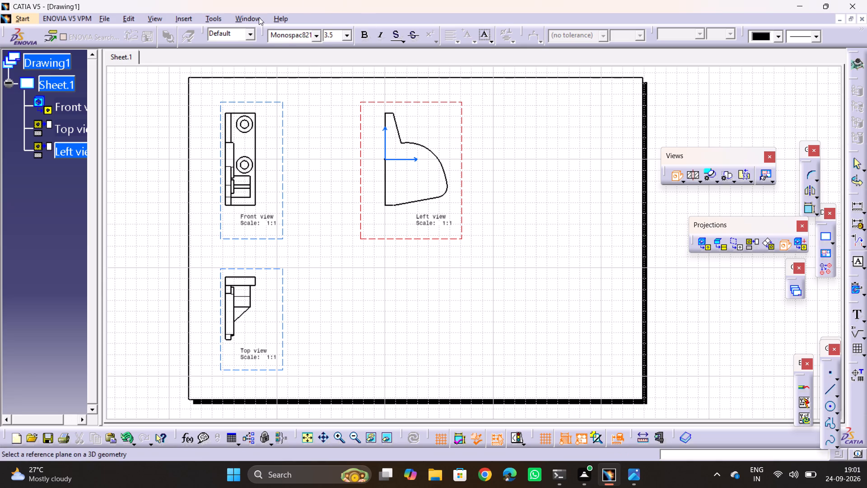
click(252, 87)
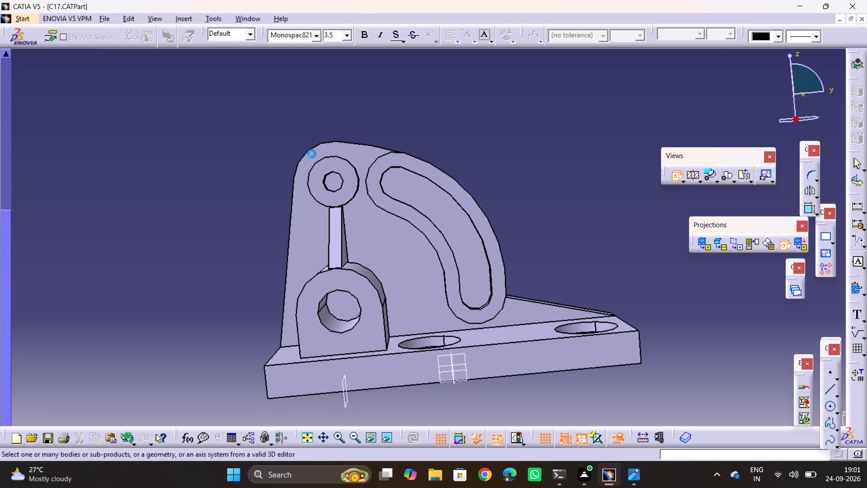
middle_drag(601, 213, 549, 235)
drag(601, 213, 549, 235)
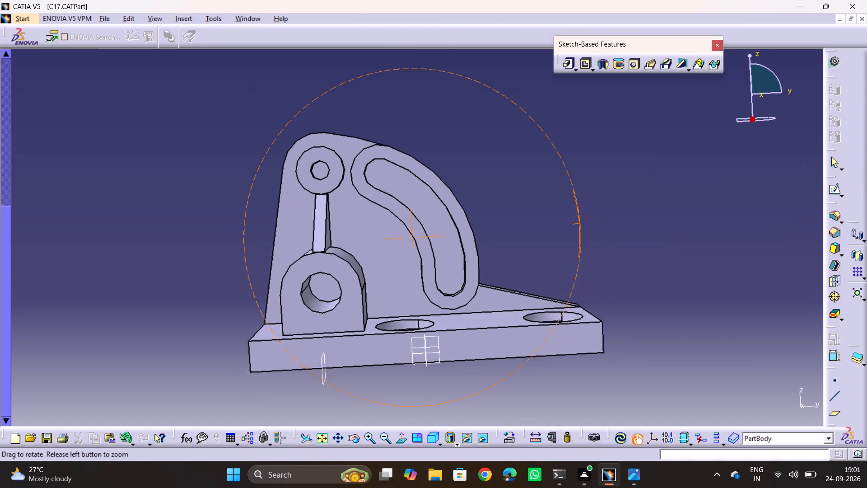
drag(549, 235, 486, 277)
middle_drag(549, 235, 477, 278)
click(448, 378)
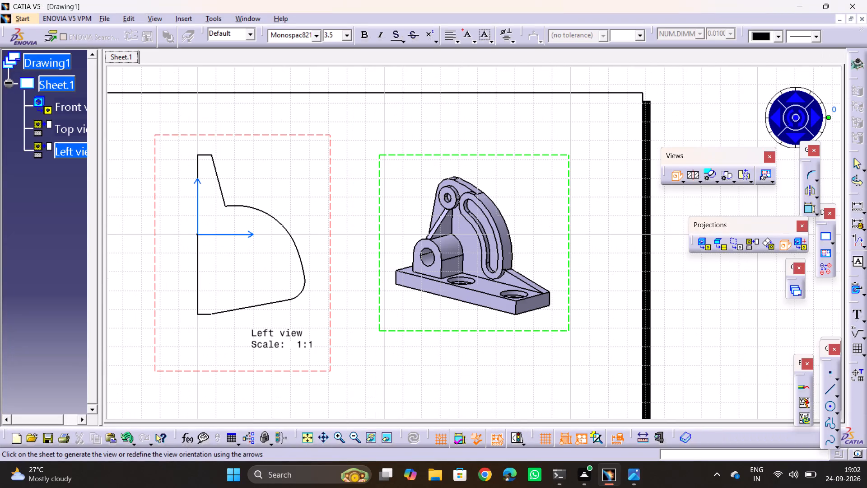
ctrl+middle_drag(462, 239, 472, 289)
middle_drag(471, 289, 467, 214)
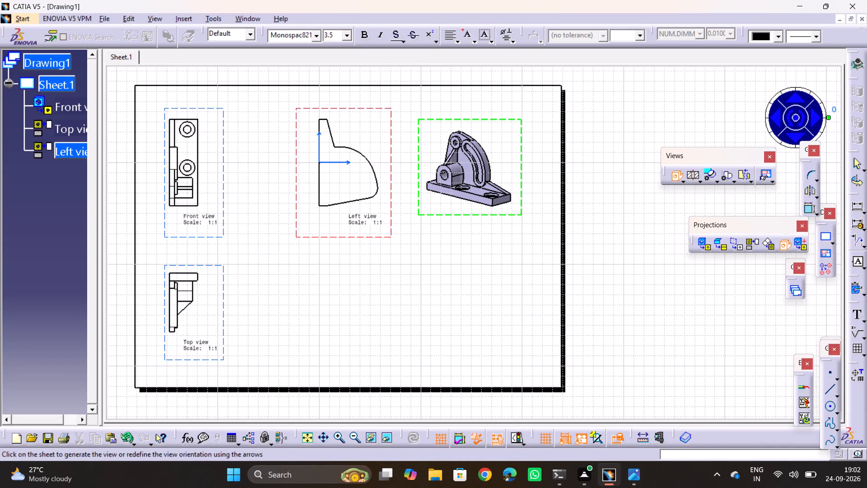
click(504, 244)
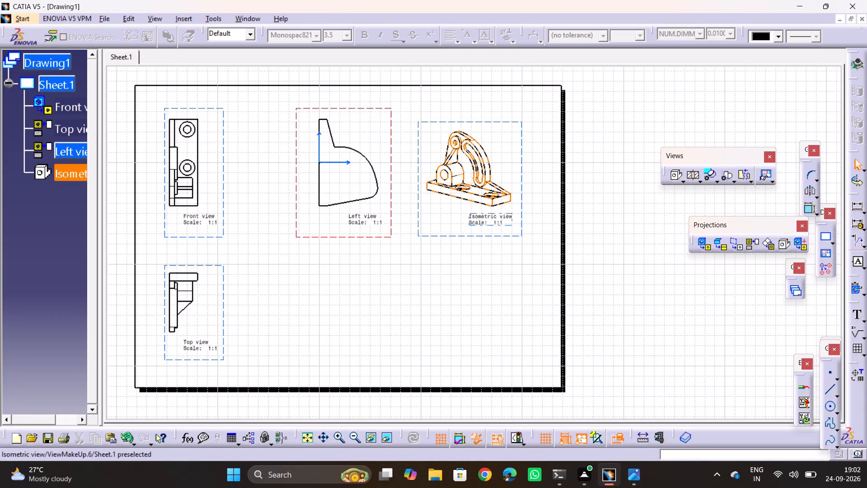
Activate the isometric view and move it below the left view, level with the top view.
double_click(444, 235)
click(651, 253)
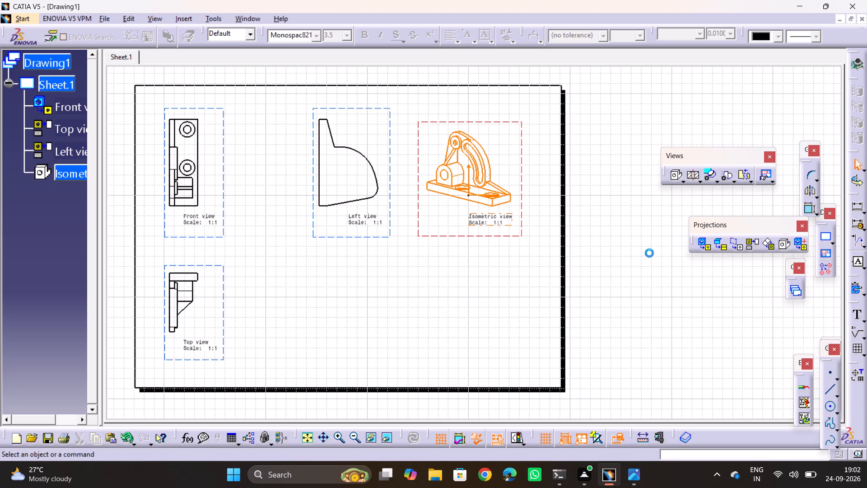
drag(433, 236, 386, 317)
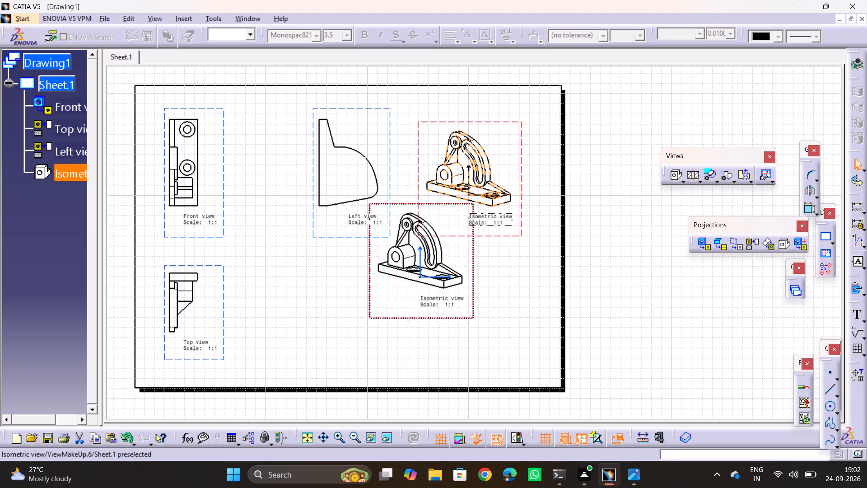
drag(386, 317, 325, 364)
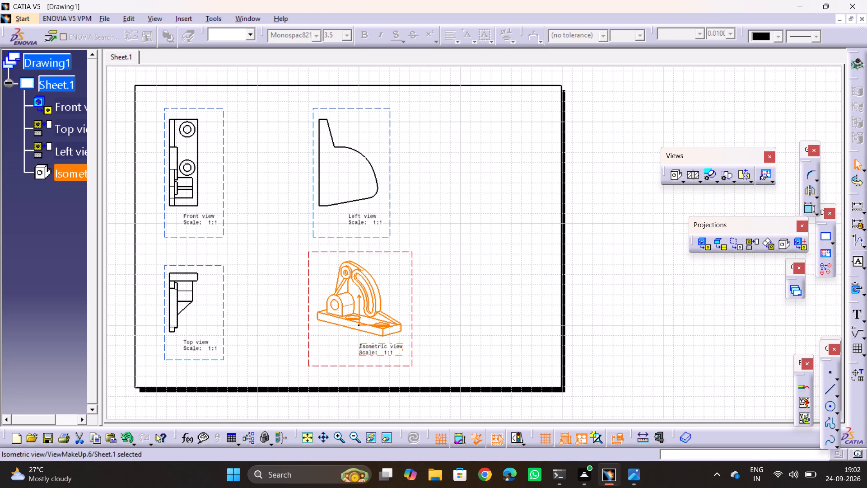
click(647, 325)
middle_drag(494, 319, 571, 272)
key(Escape)
key(Escape)
key(Escape)
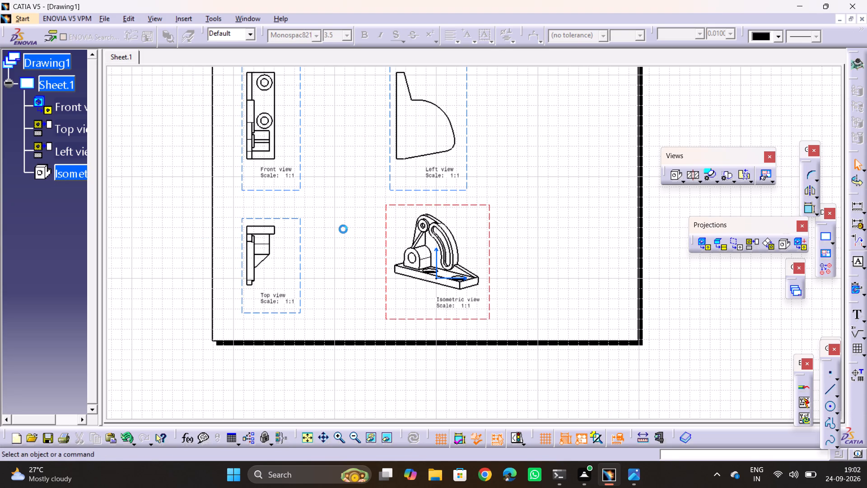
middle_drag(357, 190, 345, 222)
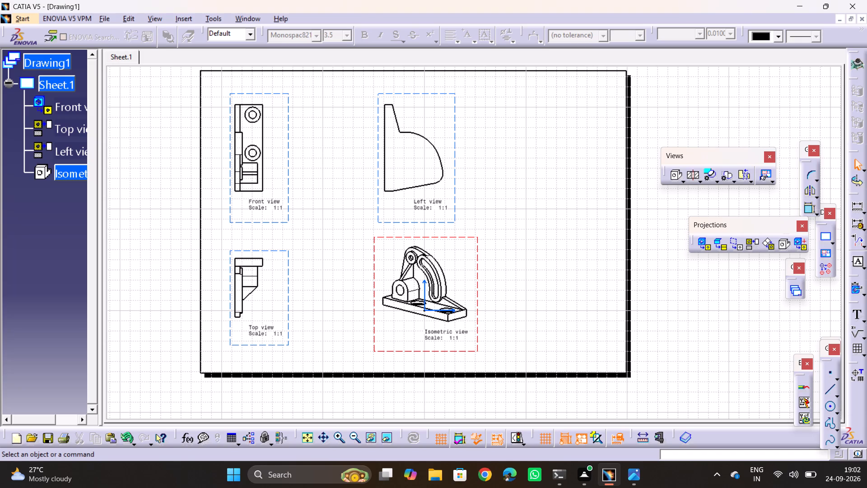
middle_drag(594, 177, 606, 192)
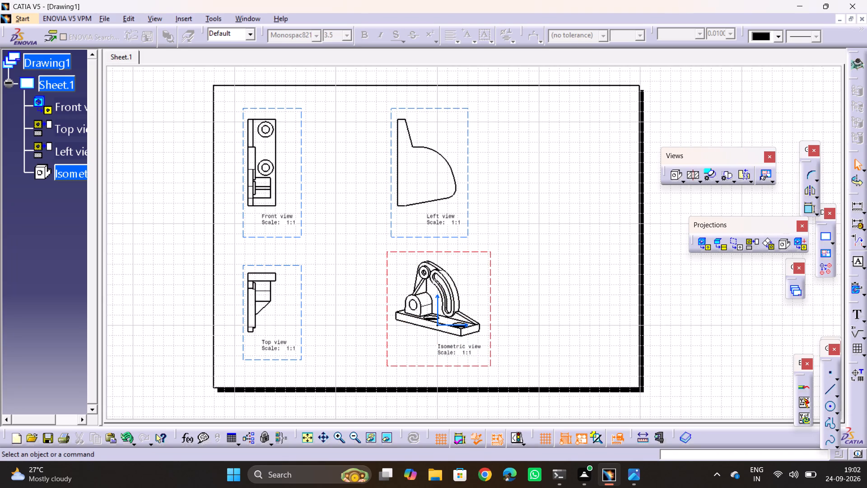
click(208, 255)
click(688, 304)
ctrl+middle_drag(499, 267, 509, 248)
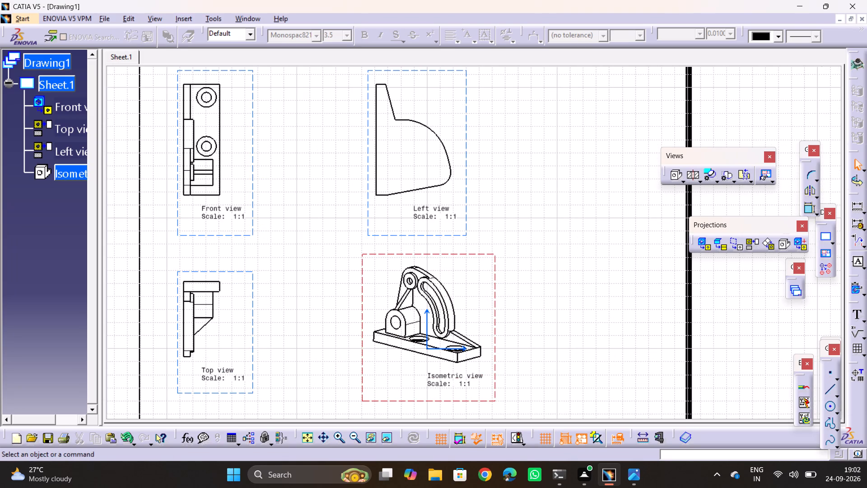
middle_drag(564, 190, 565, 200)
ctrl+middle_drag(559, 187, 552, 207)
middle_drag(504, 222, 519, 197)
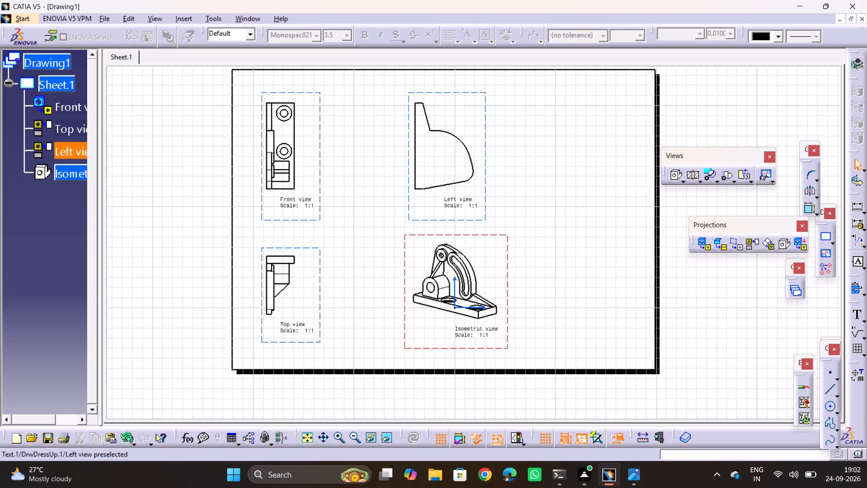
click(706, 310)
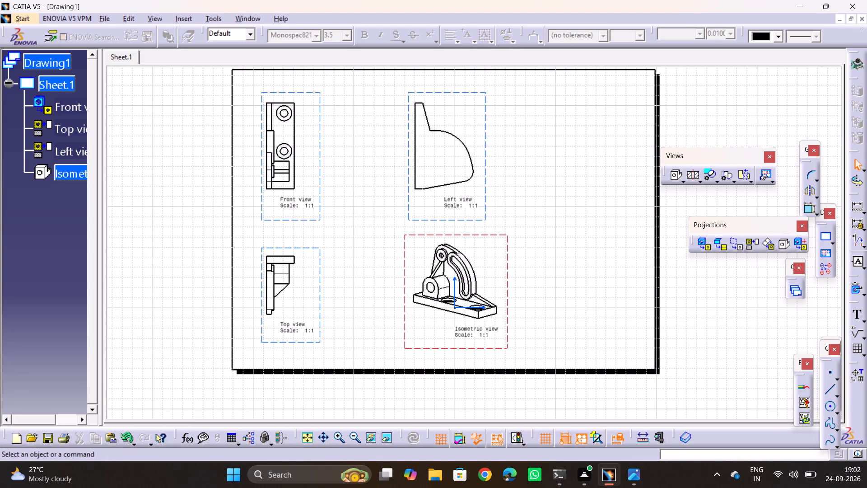
Print the whole drawing with Microsoft Print to PDF and save the output as C17.
key(ctrl+p)
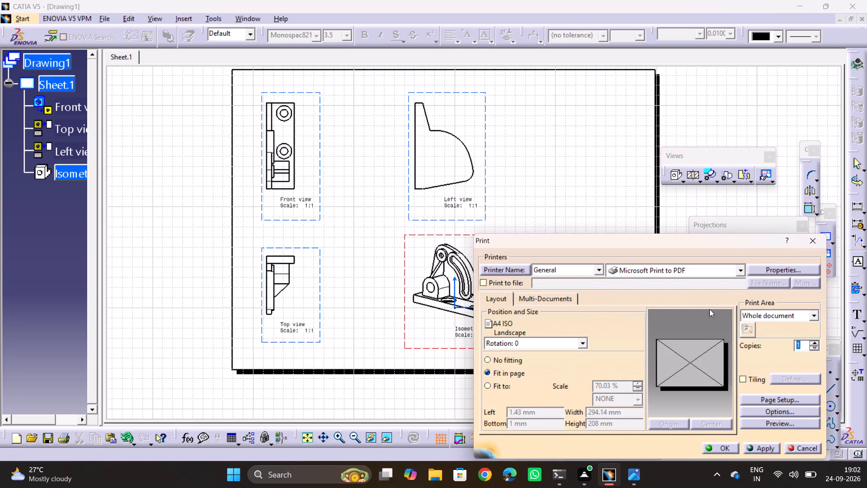
click(723, 448)
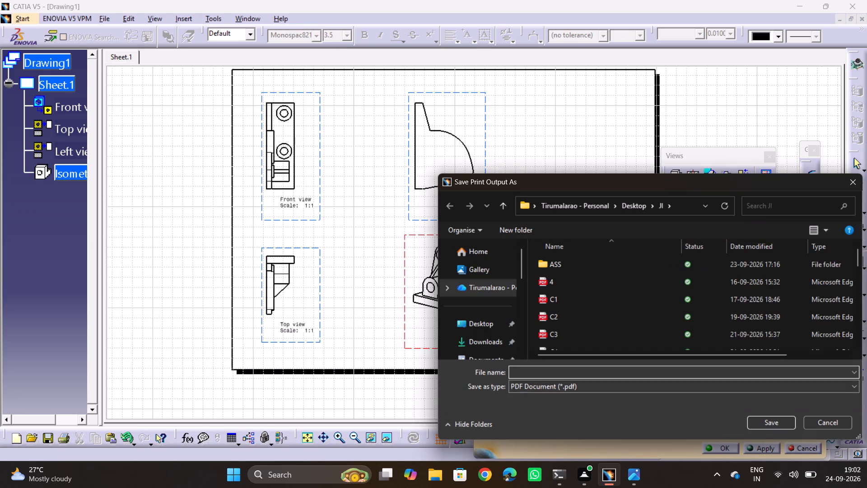
text(C1)
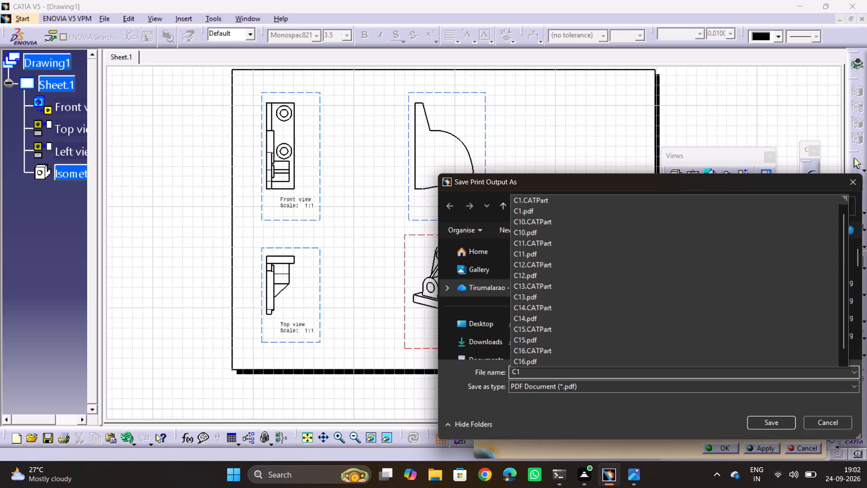
key(7)
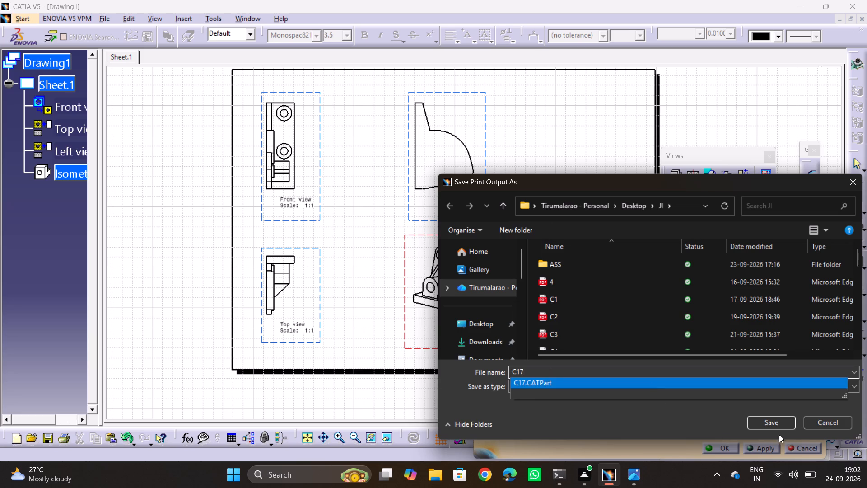
click(786, 425)
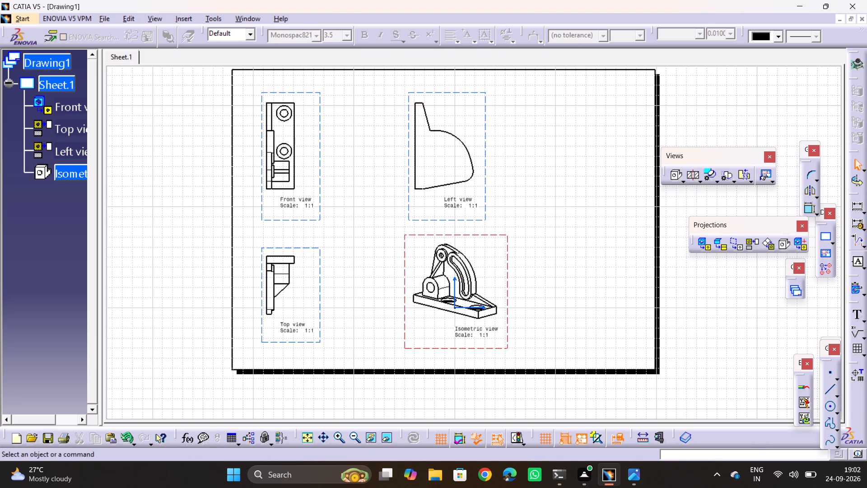
click(722, 321)
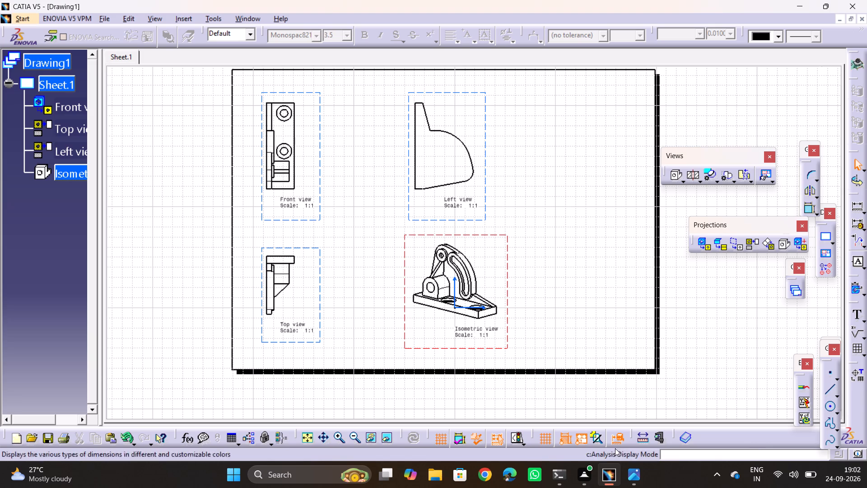